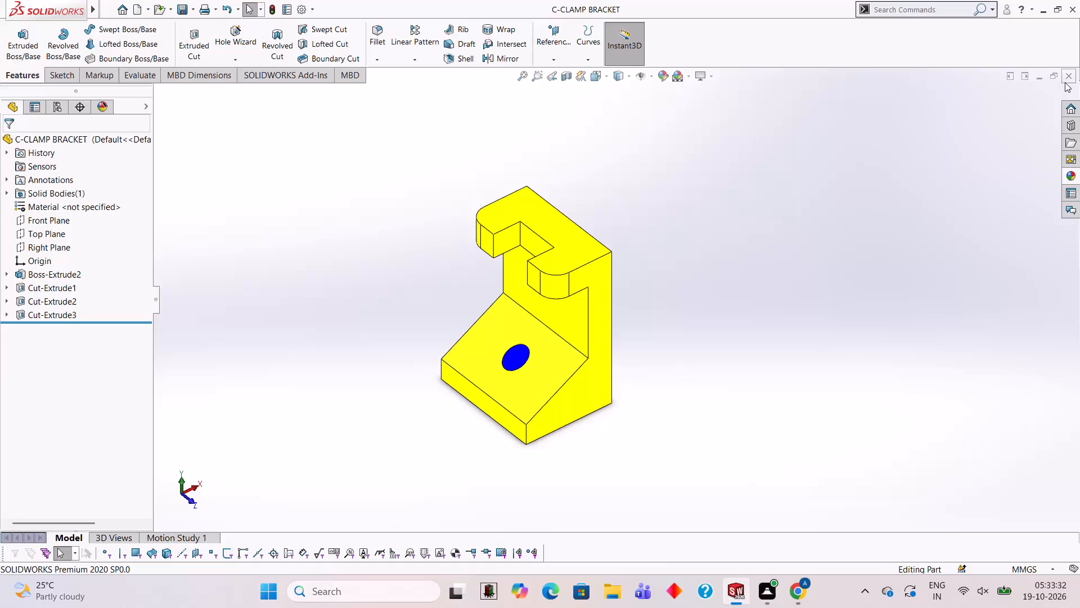
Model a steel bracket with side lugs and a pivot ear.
Close the C-clamp bracket part and create a new part document.
left_click(1065, 82)
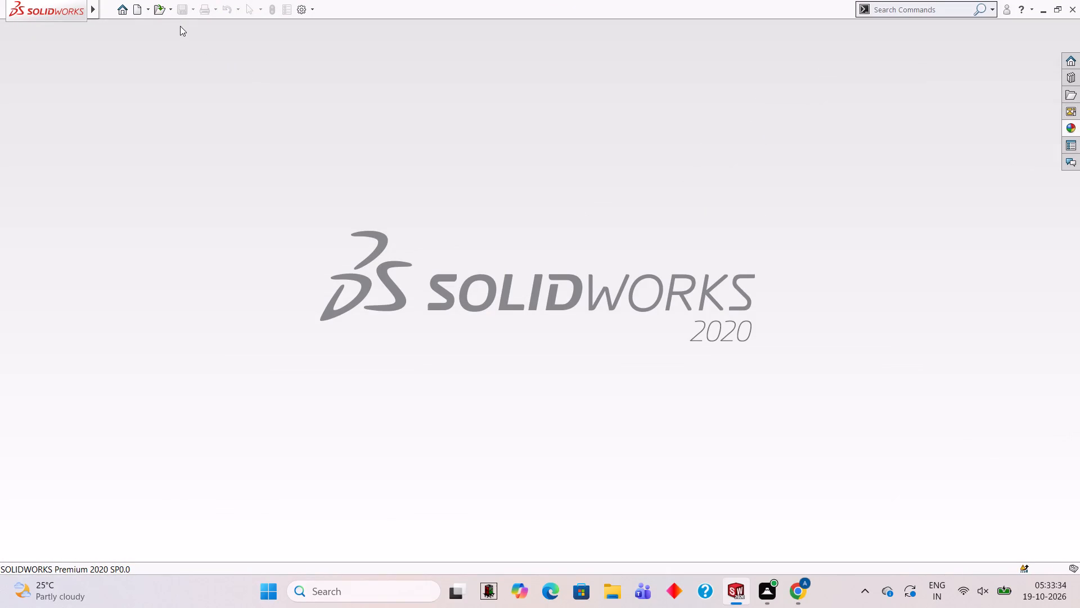
left_click(139, 13)
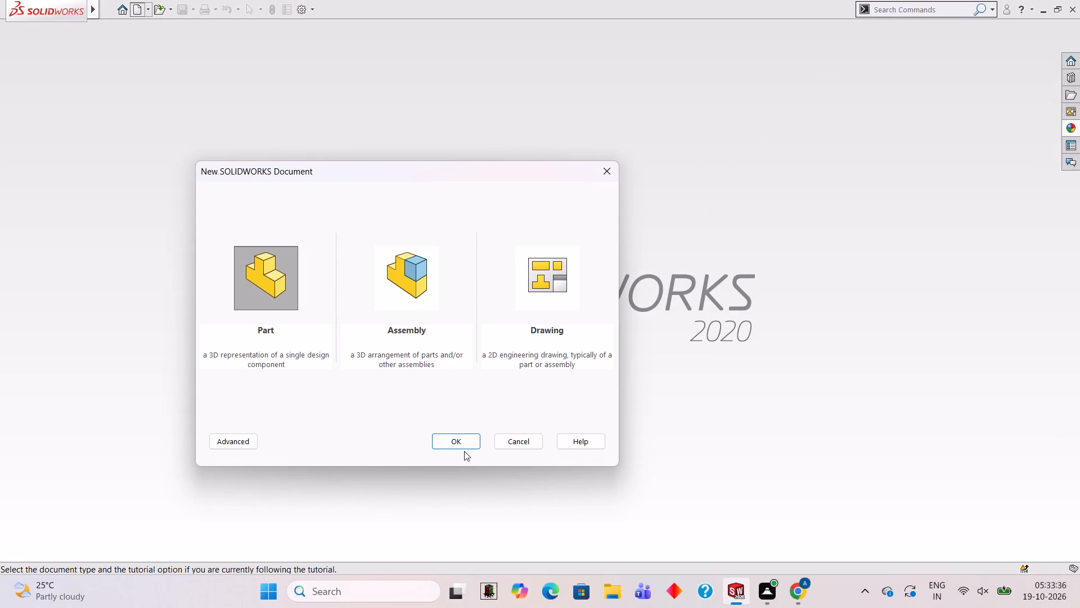
left_click(457, 441)
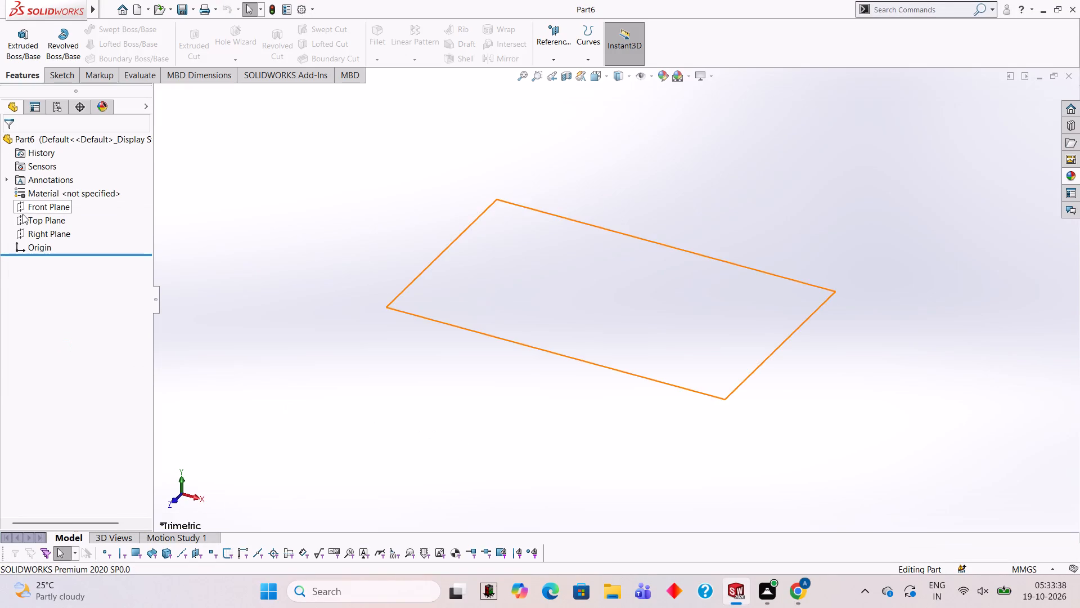
Start a sketch on the Front Plane.
left_click(30, 209)
left_click(43, 192)
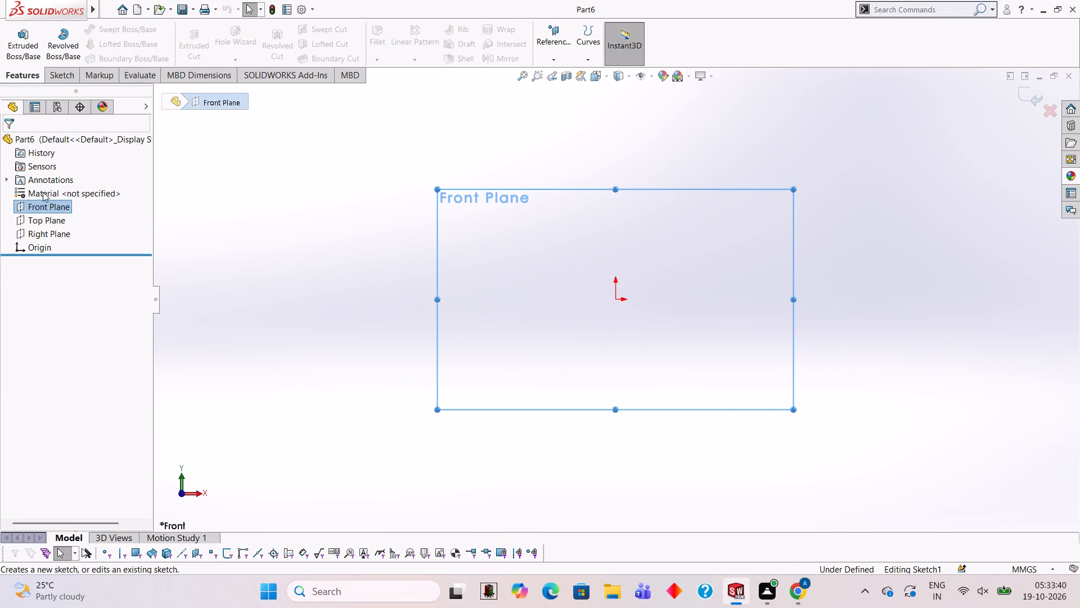
left_click(505, 236)
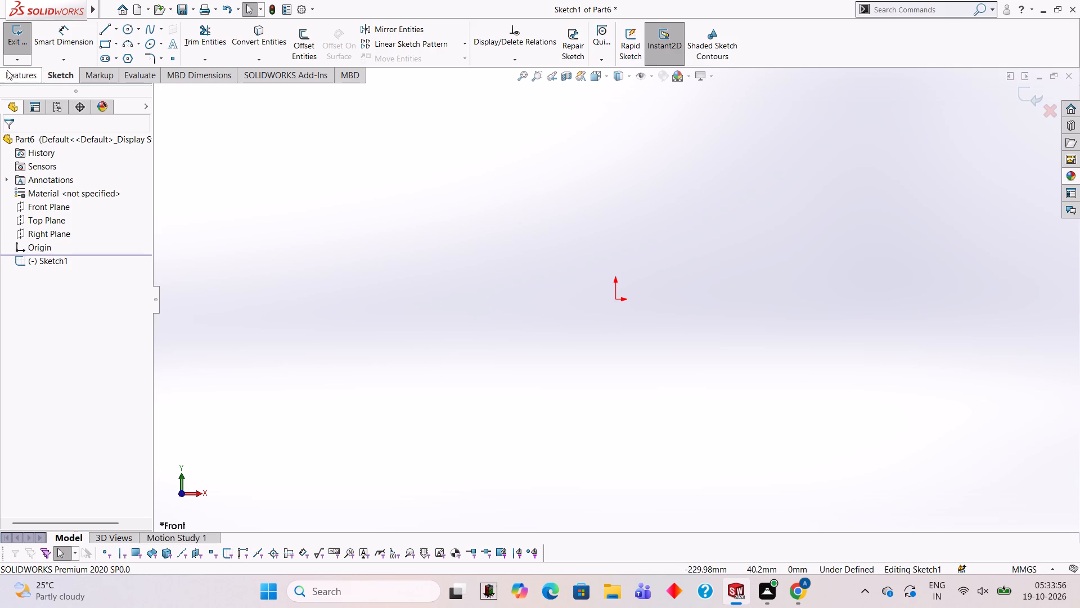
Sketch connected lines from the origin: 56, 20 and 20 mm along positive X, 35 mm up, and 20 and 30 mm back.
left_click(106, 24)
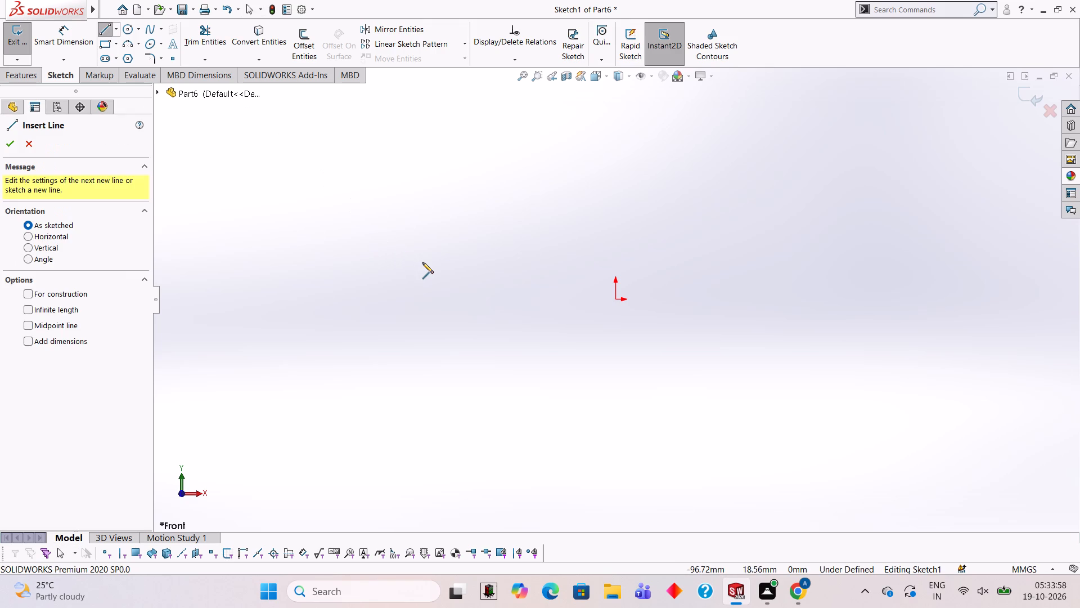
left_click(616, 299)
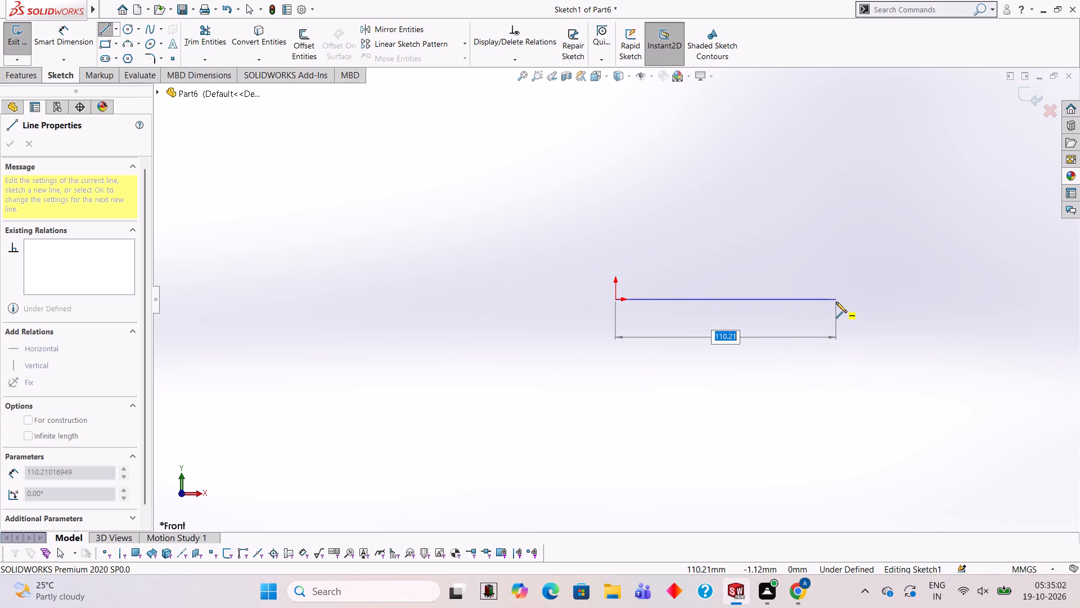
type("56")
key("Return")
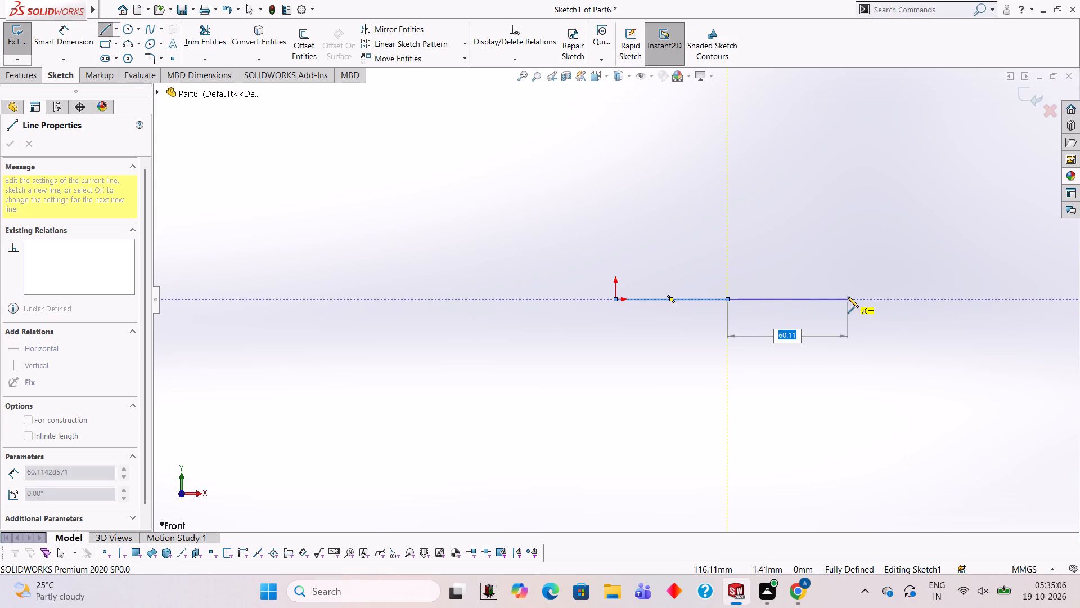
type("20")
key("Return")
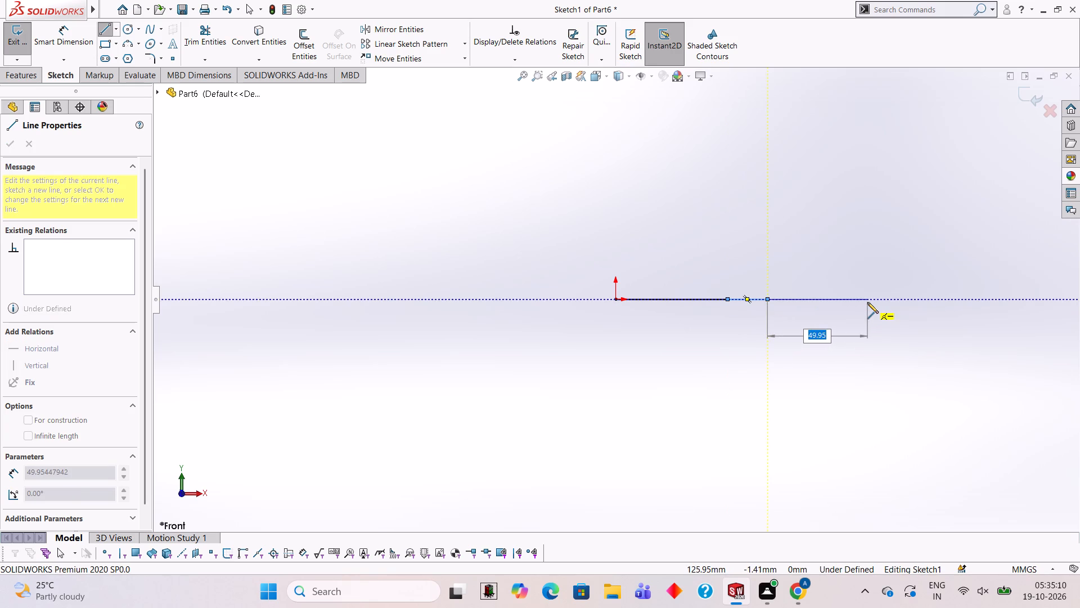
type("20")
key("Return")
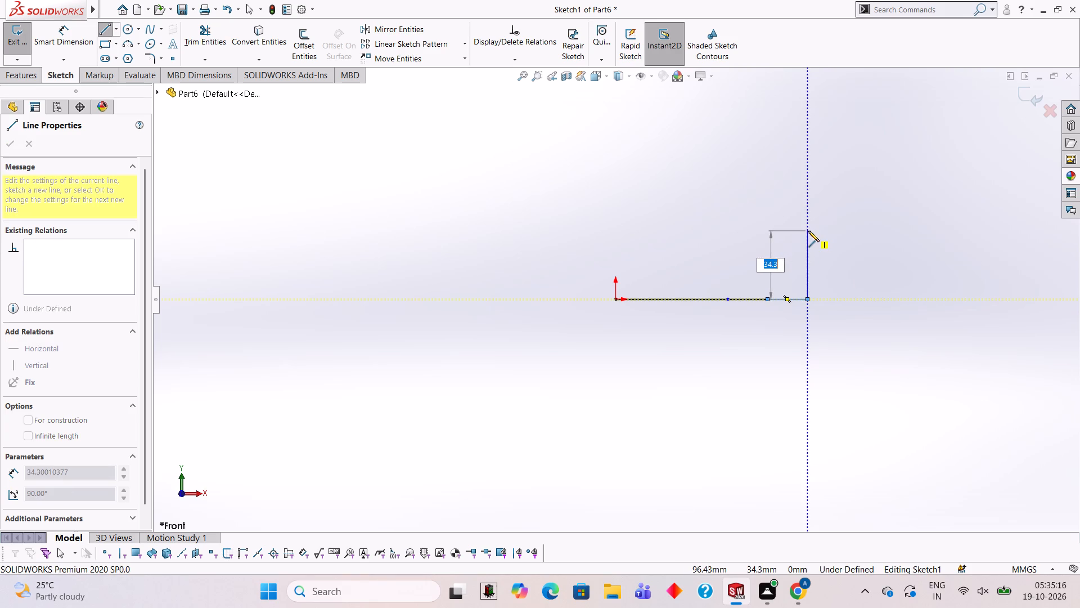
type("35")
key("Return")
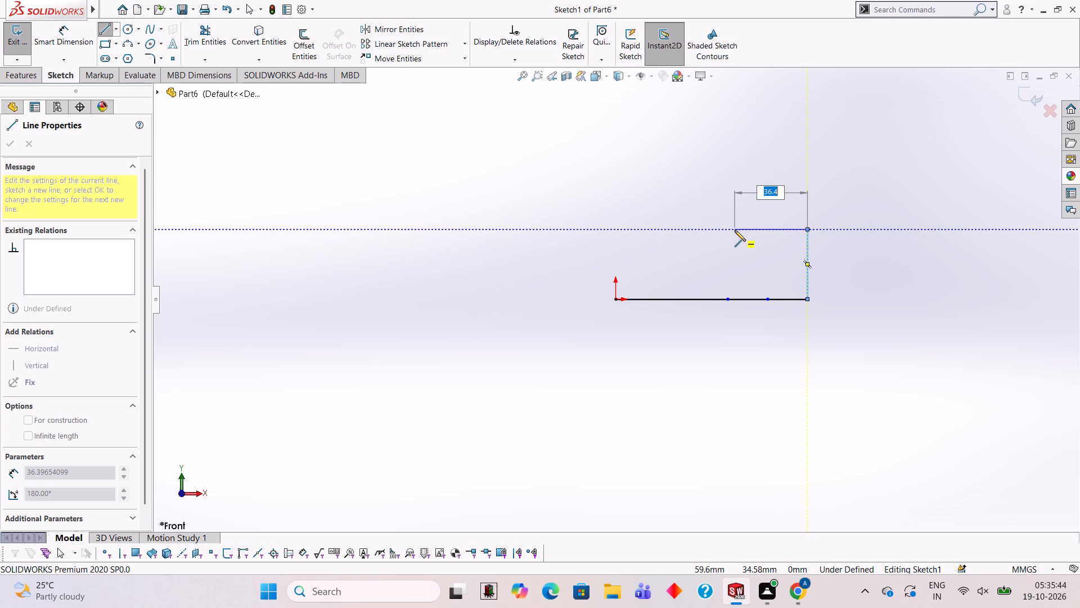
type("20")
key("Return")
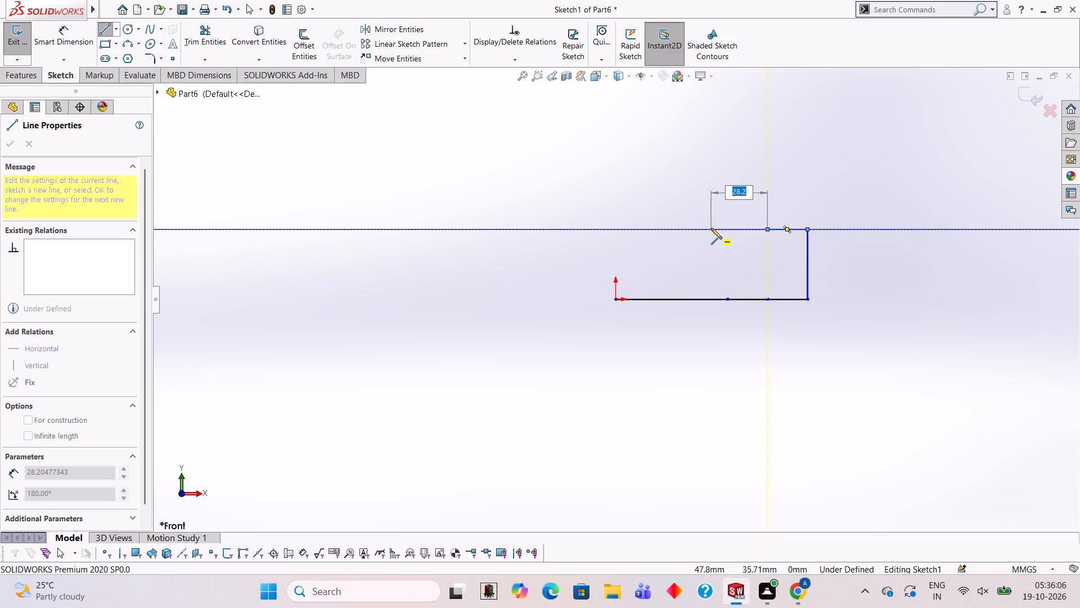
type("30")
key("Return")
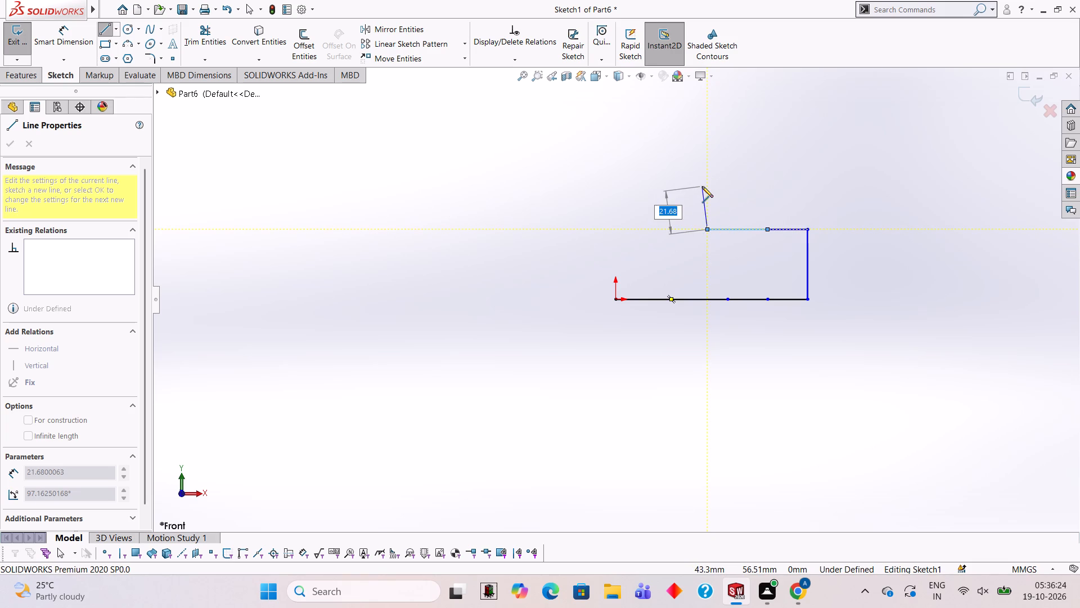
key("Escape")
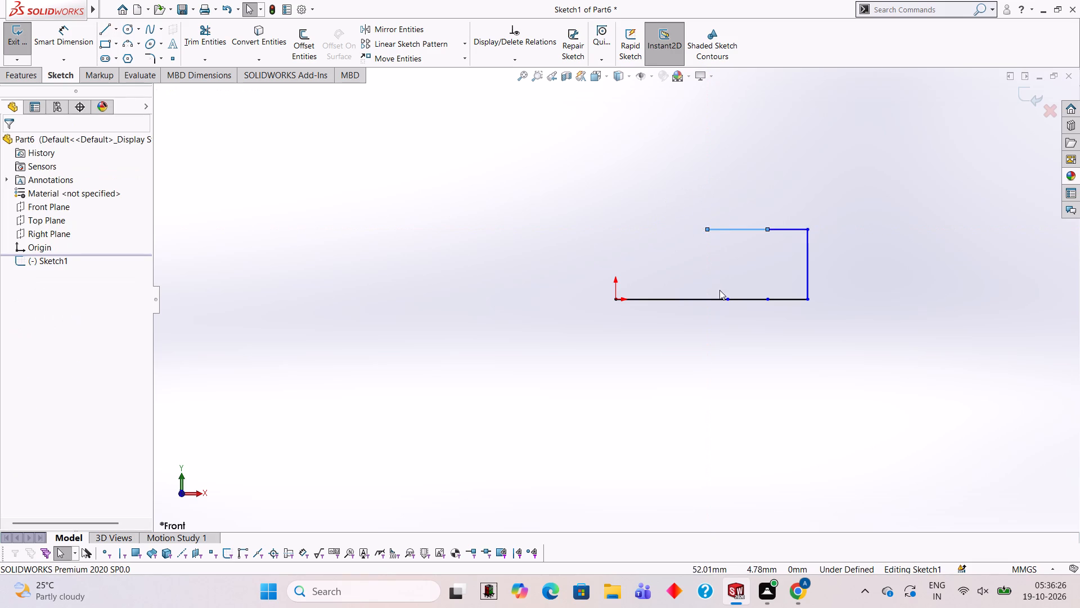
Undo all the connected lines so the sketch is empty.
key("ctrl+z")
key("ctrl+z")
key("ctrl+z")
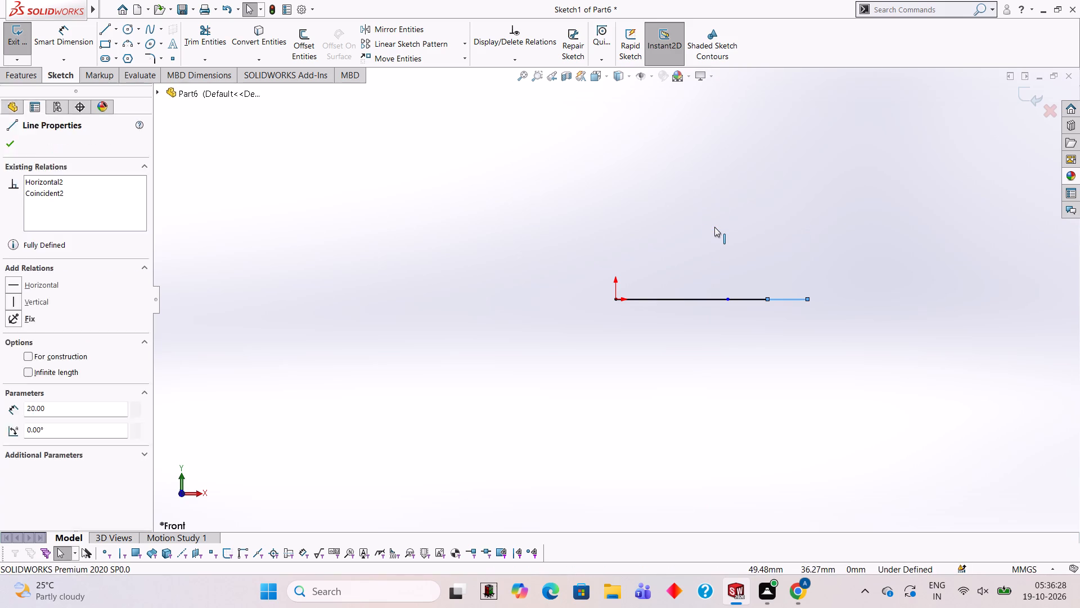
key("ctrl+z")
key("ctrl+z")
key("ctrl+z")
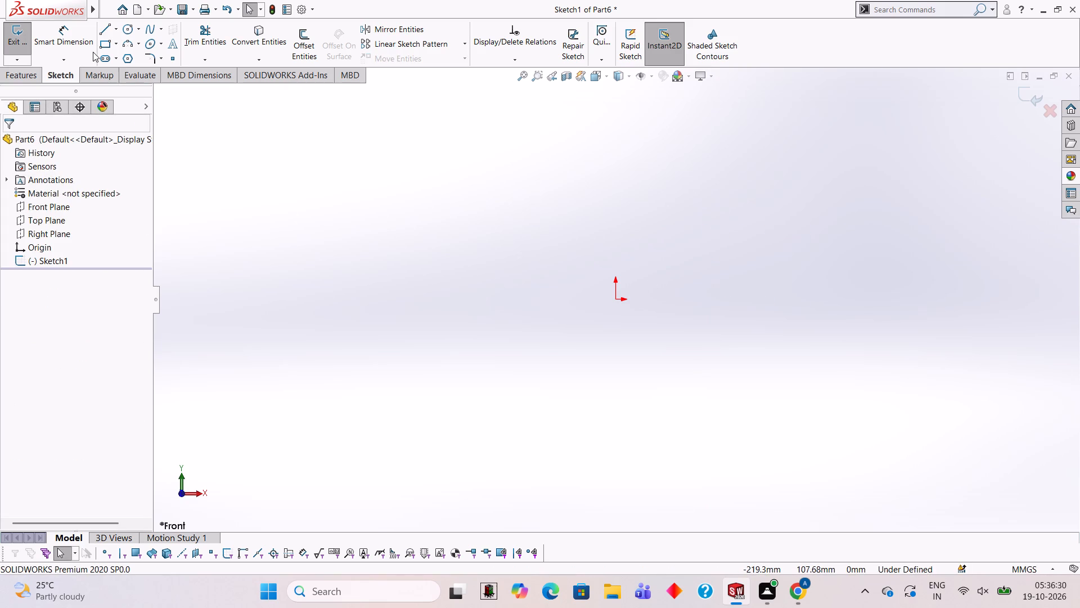
Sketch a closed rectangle of lines from the origin, 50 mm wide and 35 mm high.
left_click(105, 30)
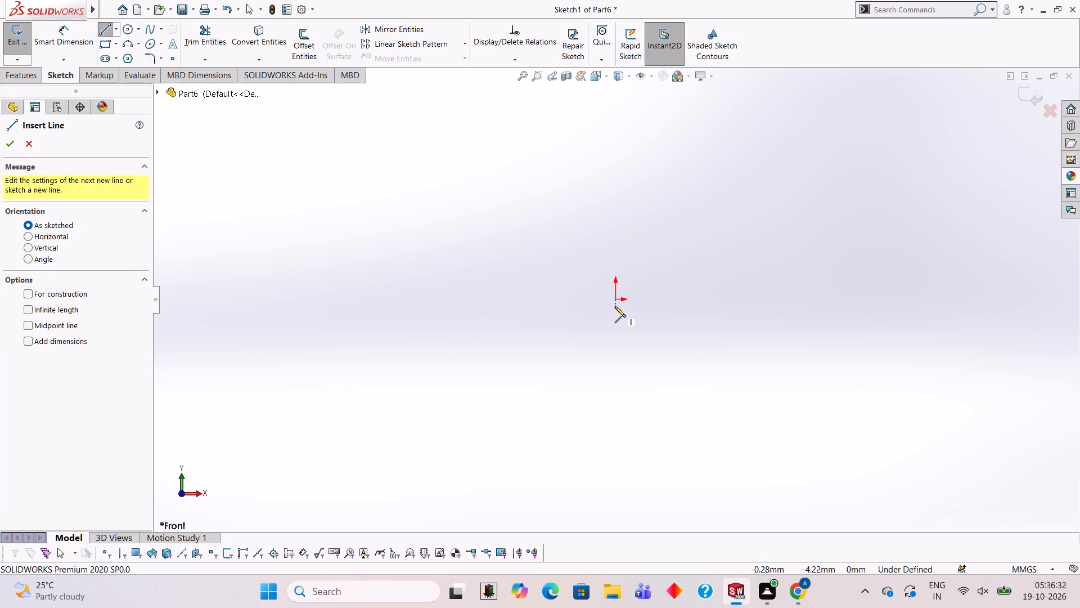
left_click(615, 302)
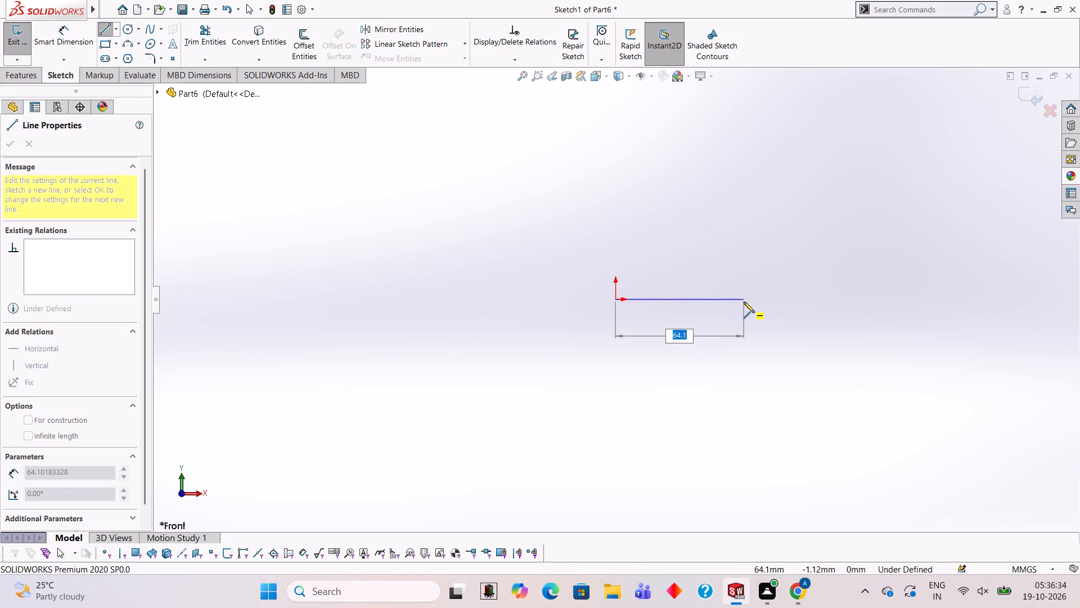
type("50")
key("Return")
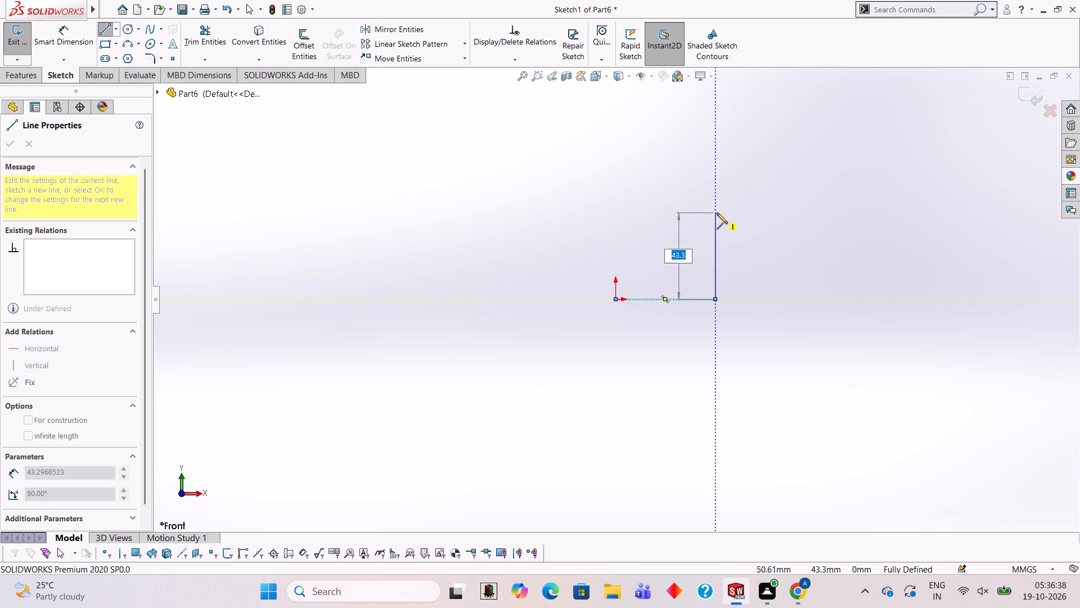
type("35")
key("Return")
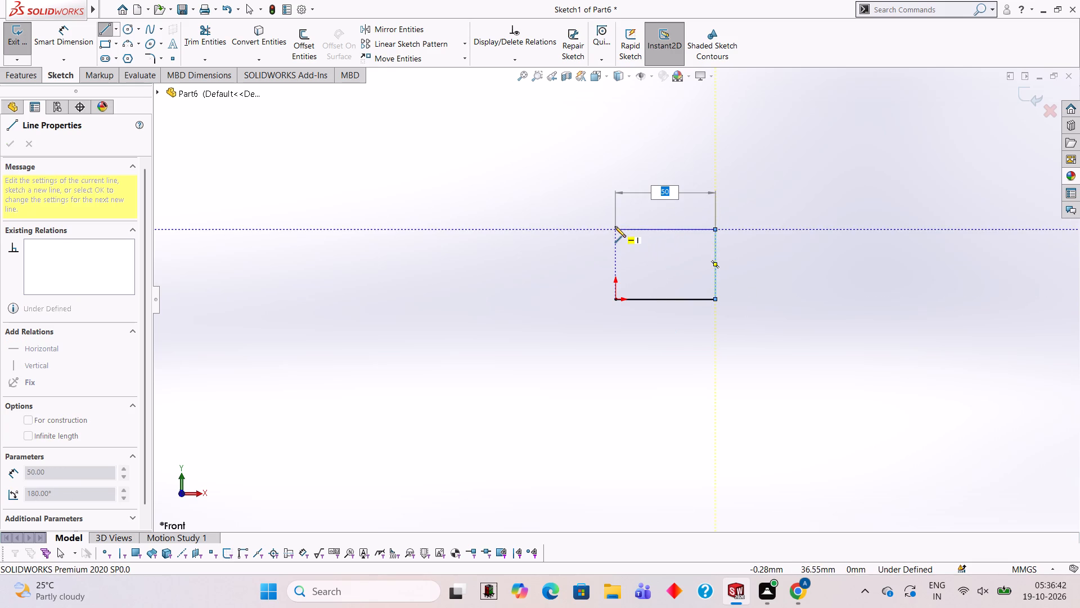
type("50")
key("Return")
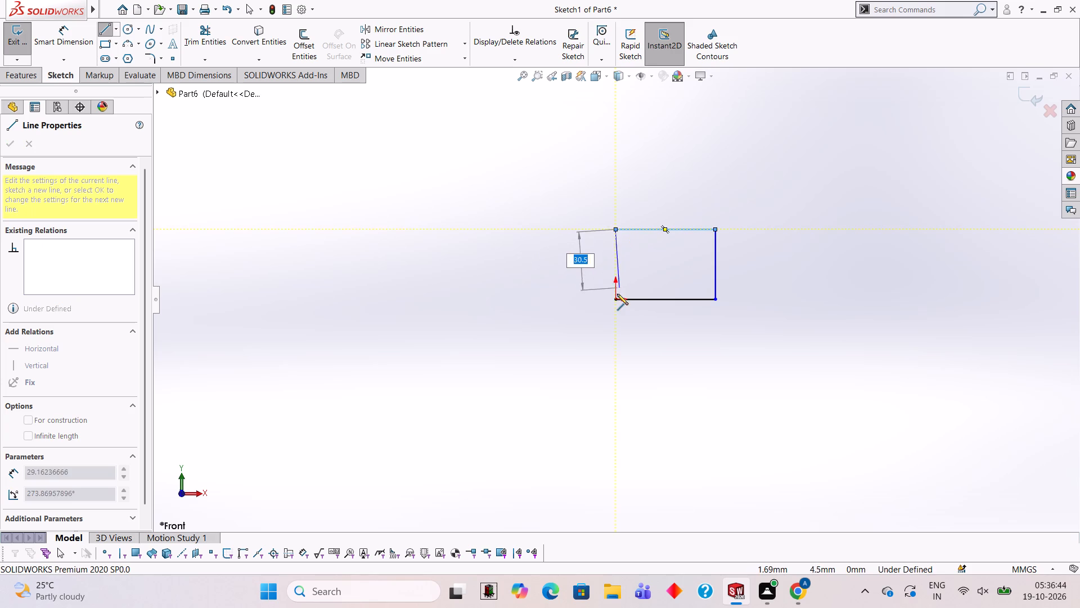
left_click(615, 299)
Dimension the rectangle's upper edge at 50 mm and its right edge at 35 mm.
left_click(85, 28)
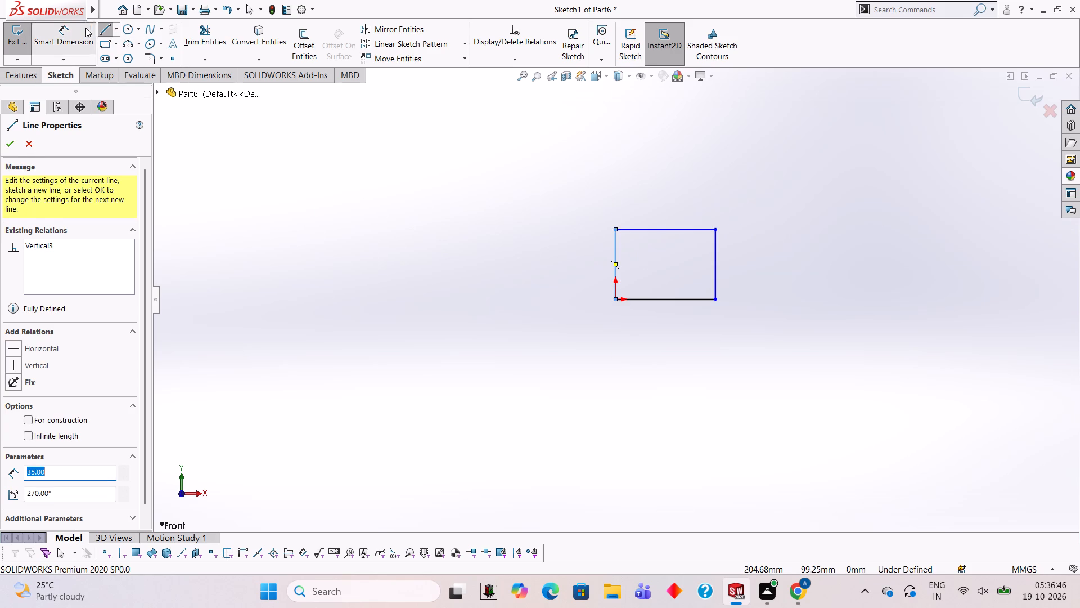
left_click(663, 228)
left_click(655, 154)
left_click(606, 136)
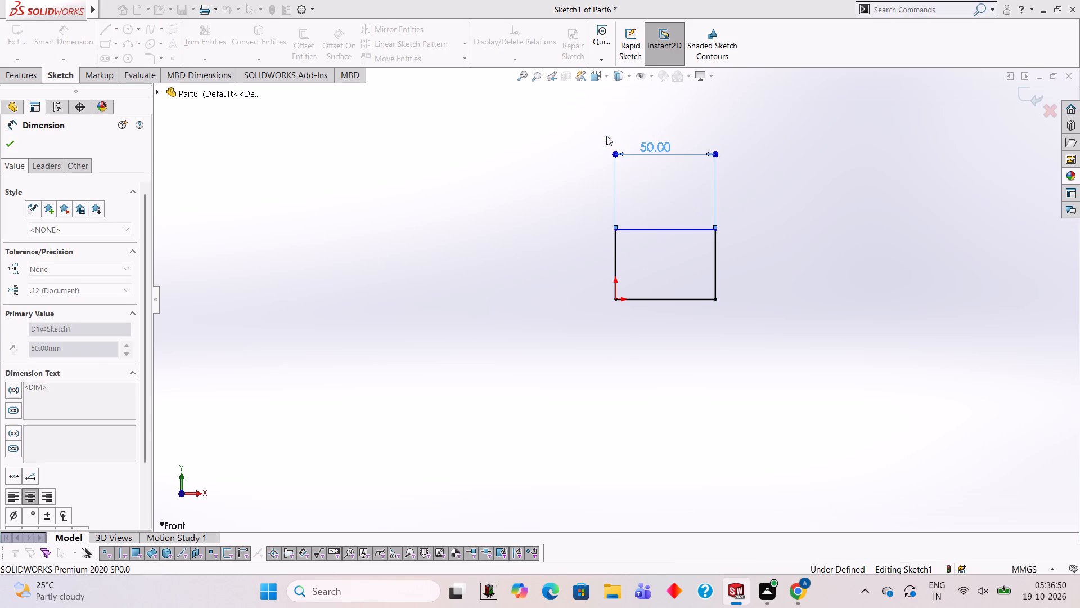
left_click(718, 255)
left_click(768, 259)
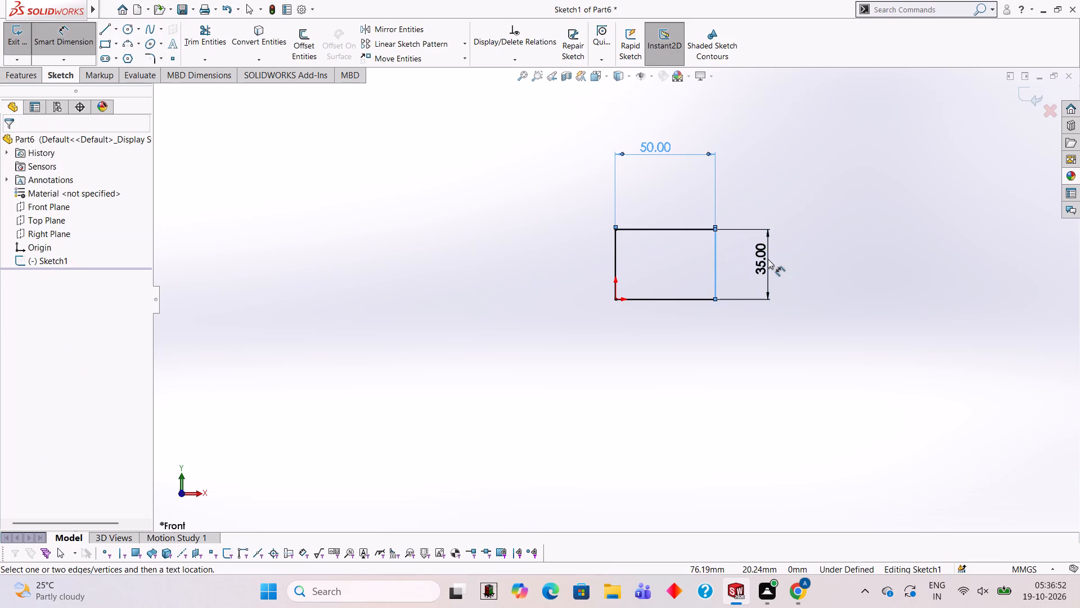
left_click(722, 240)
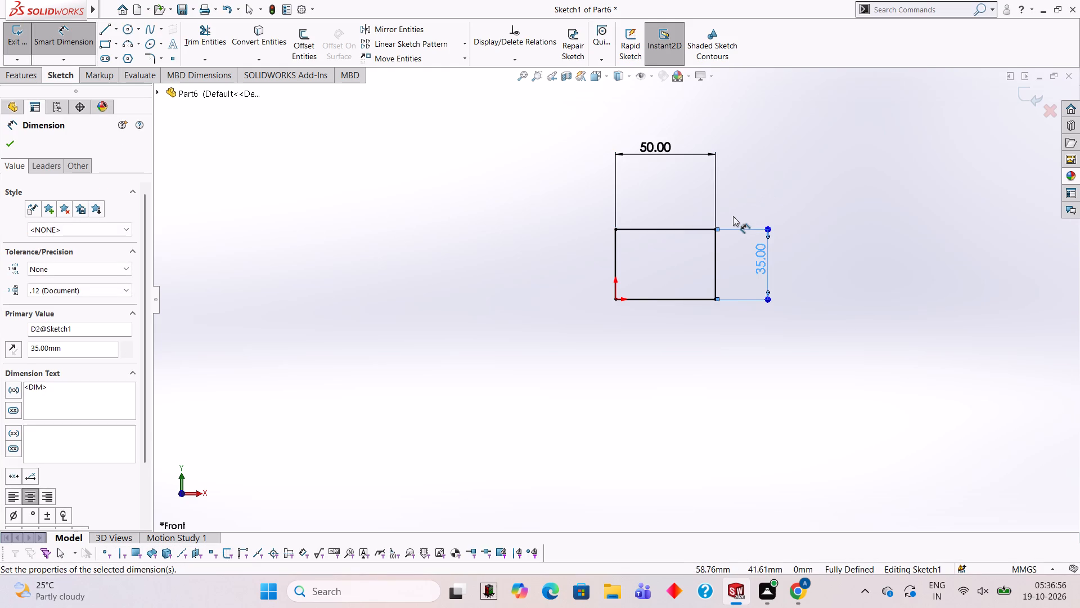
Sketch a 6 mm line leftward from the rectangle's upper-left corner, a 35 mm line down, and a 6 mm line back to the origin.
scroll(673, 225, "up", 2)
scroll(728, 261, "down", 2)
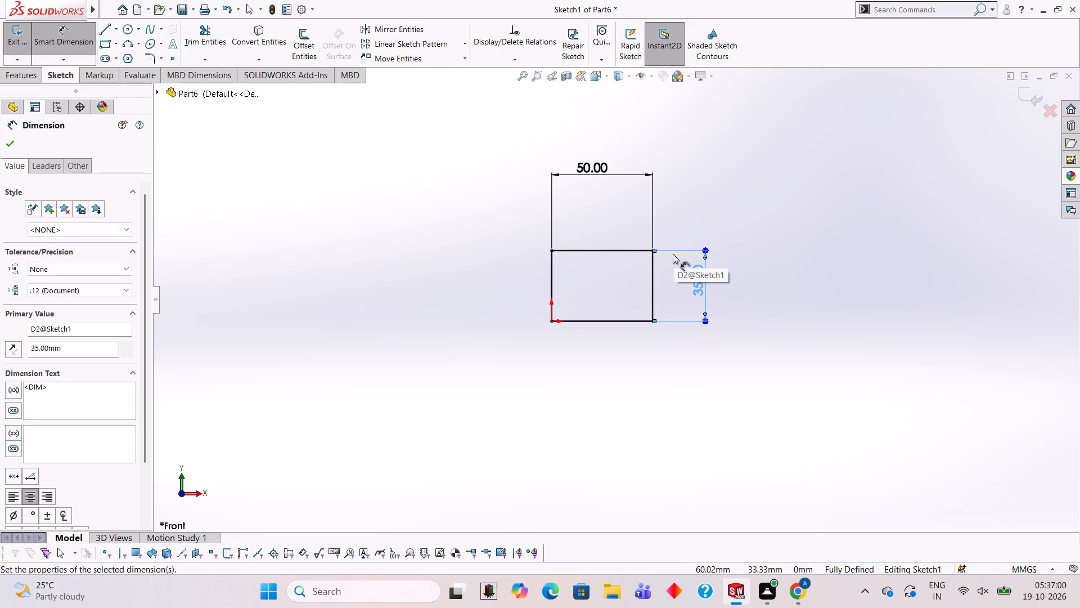
scroll(554, 246, "down", 2)
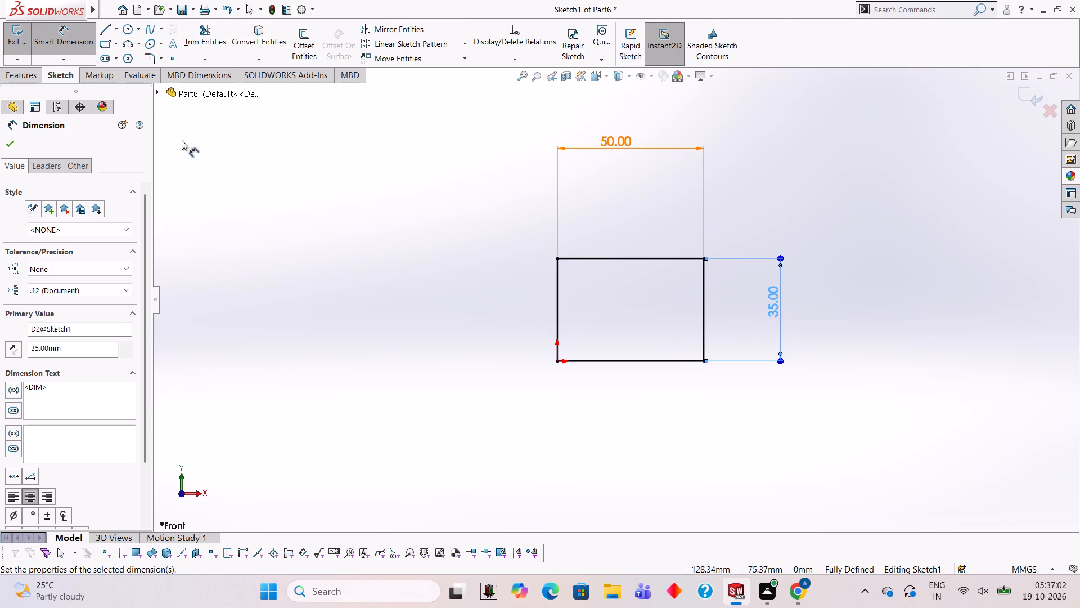
left_click(102, 29)
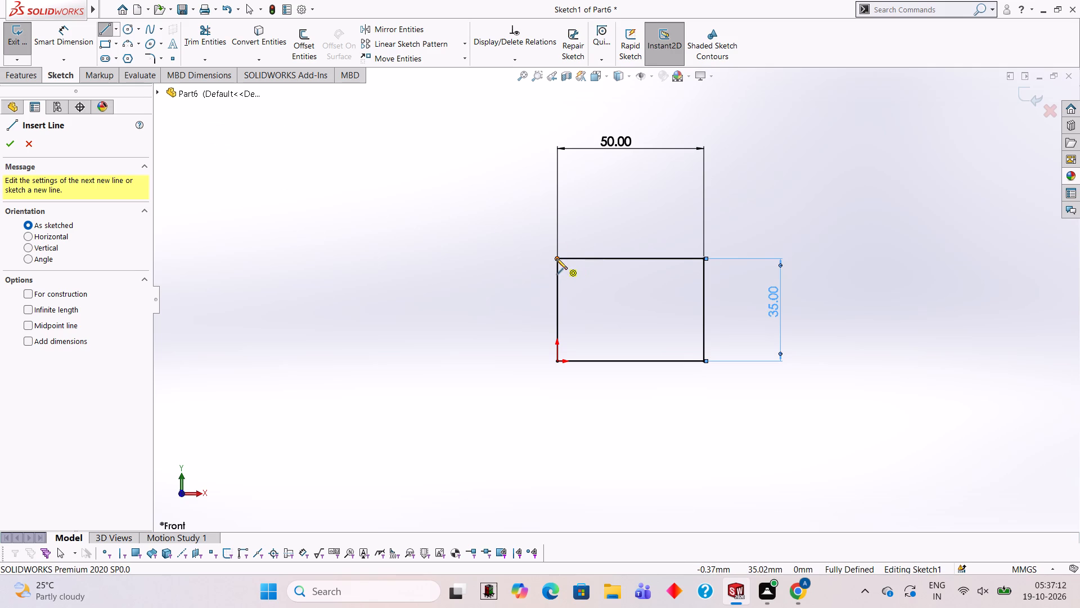
left_click(556, 258)
key("6")
key("Return")
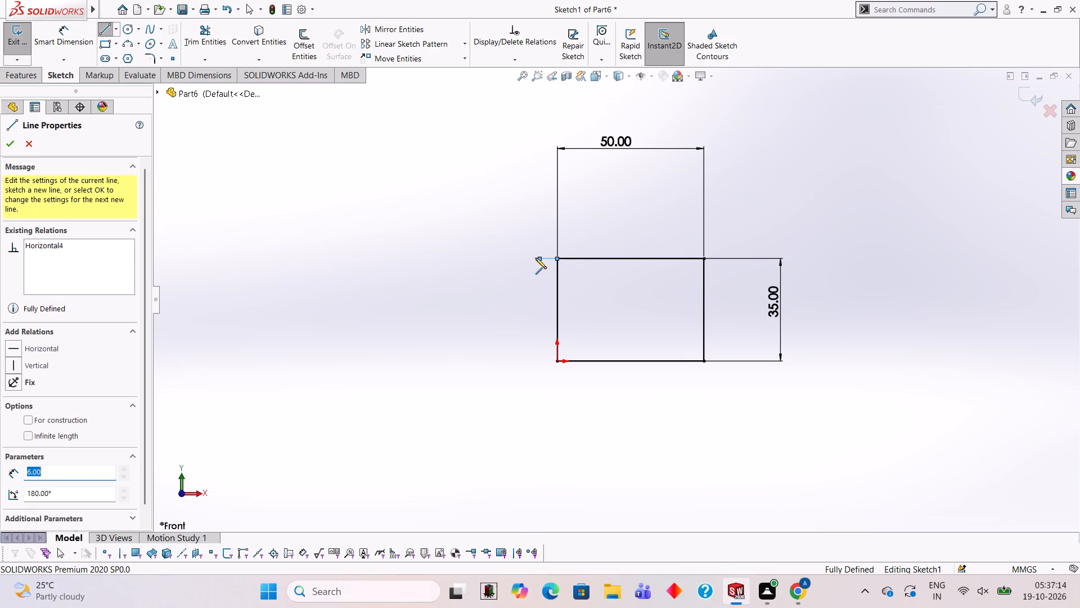
left_click(537, 360)
left_click(555, 360)
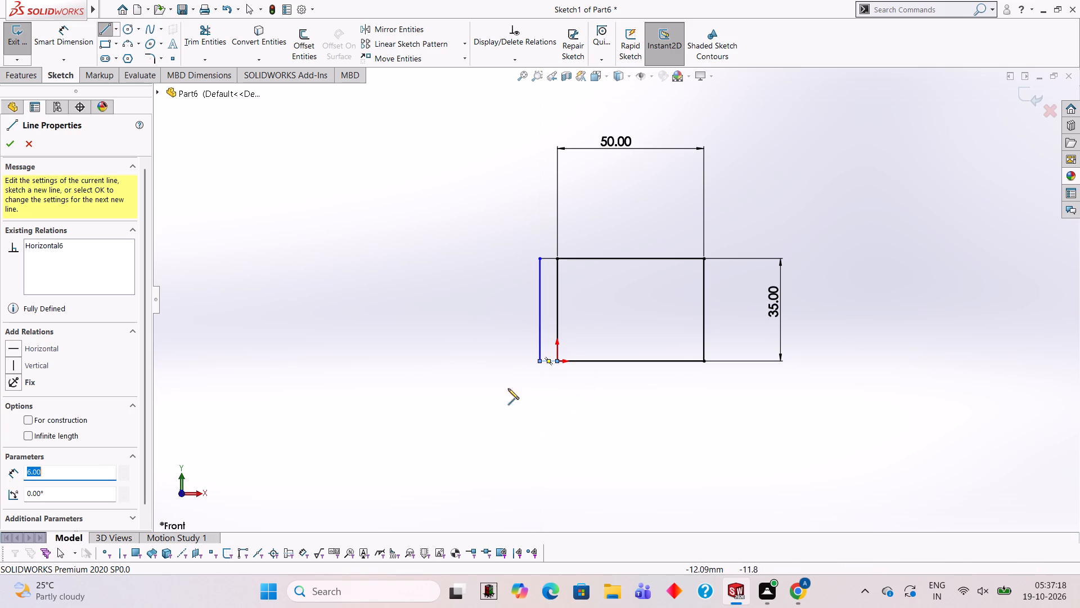
Trim away the vertical line above the origin that separates the rectangle from its 6 mm extension.
left_click(202, 46)
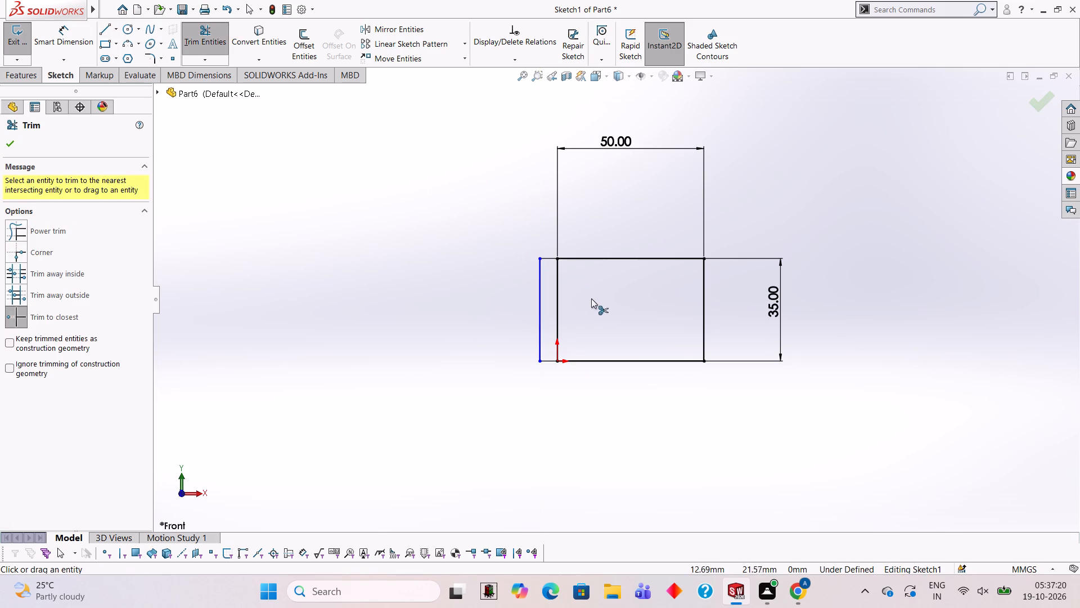
left_click(556, 287)
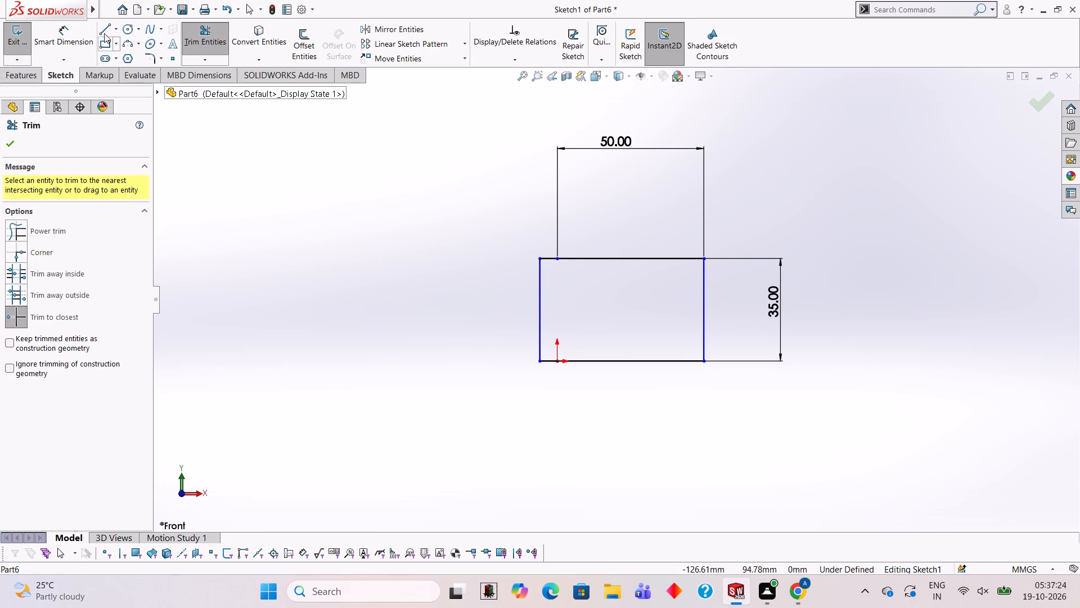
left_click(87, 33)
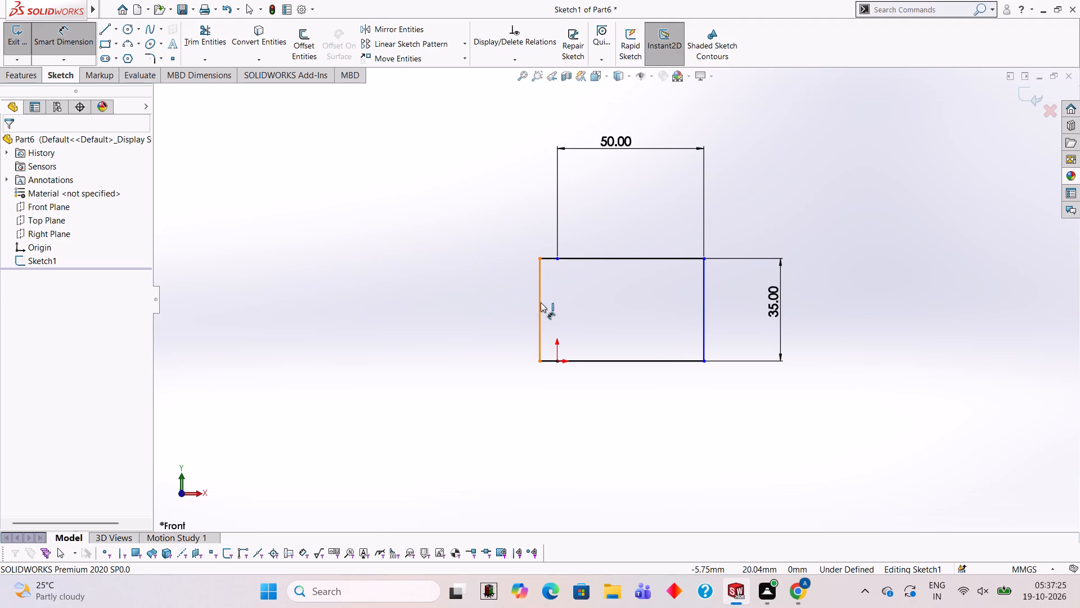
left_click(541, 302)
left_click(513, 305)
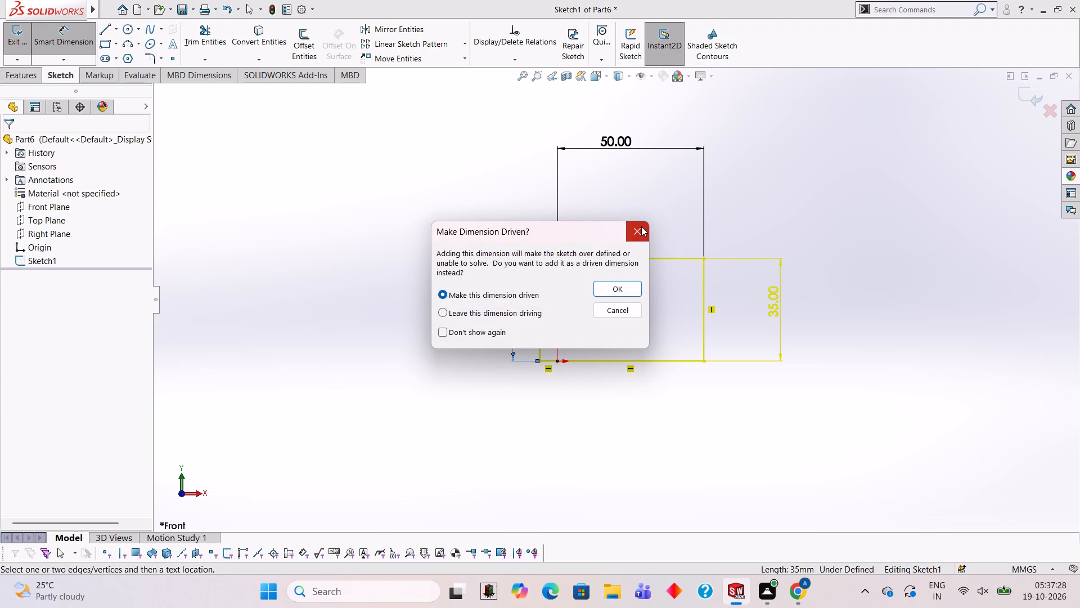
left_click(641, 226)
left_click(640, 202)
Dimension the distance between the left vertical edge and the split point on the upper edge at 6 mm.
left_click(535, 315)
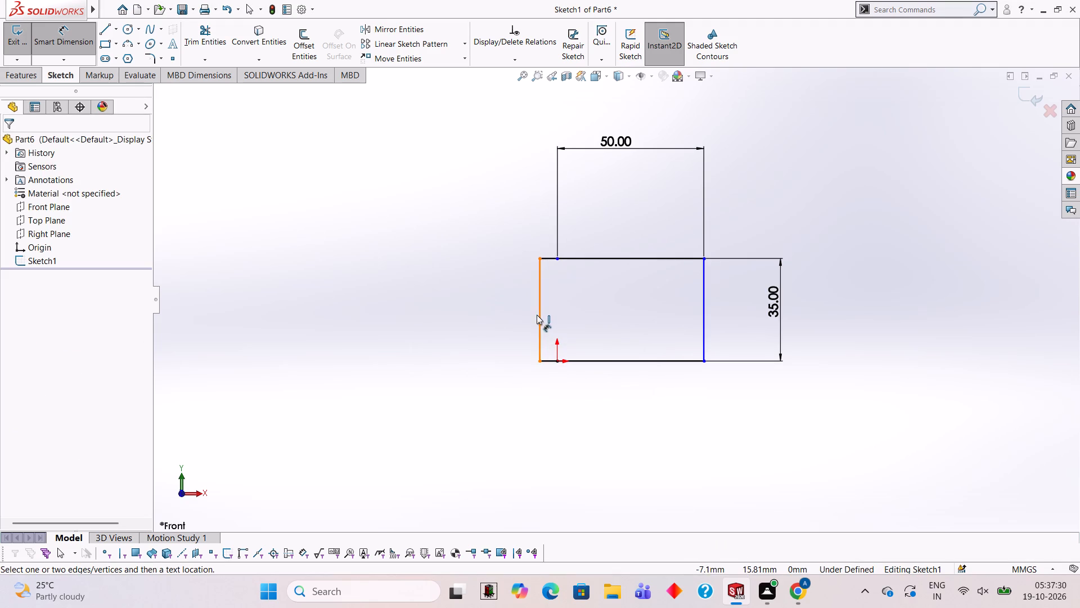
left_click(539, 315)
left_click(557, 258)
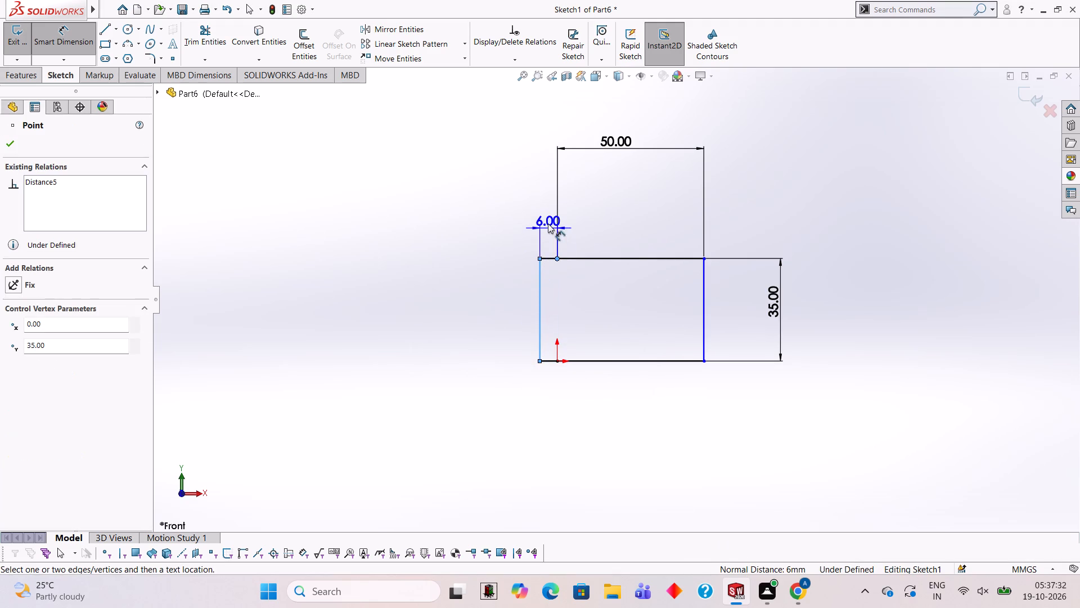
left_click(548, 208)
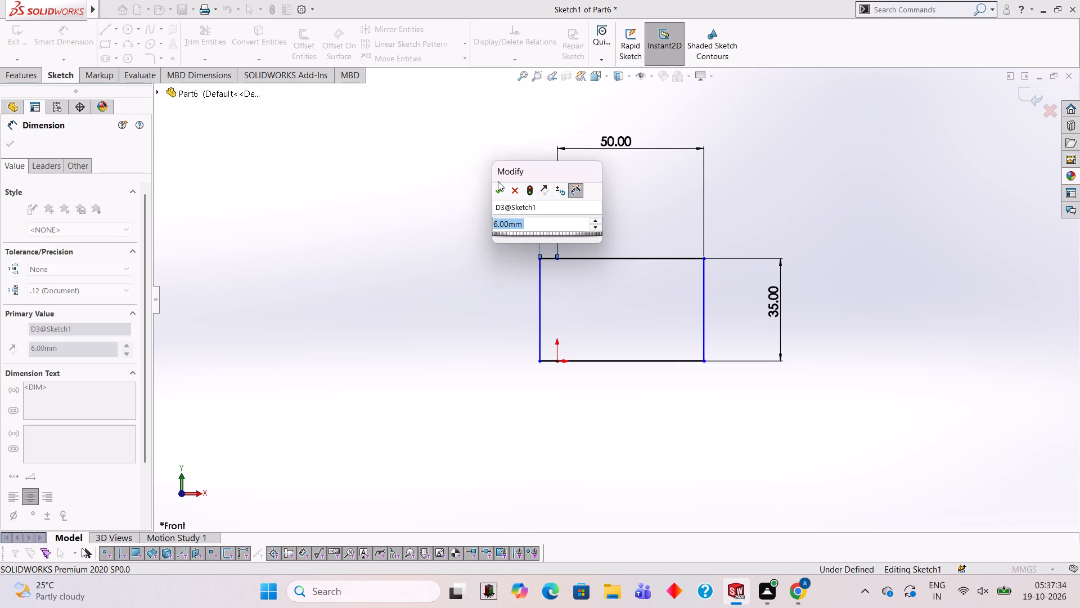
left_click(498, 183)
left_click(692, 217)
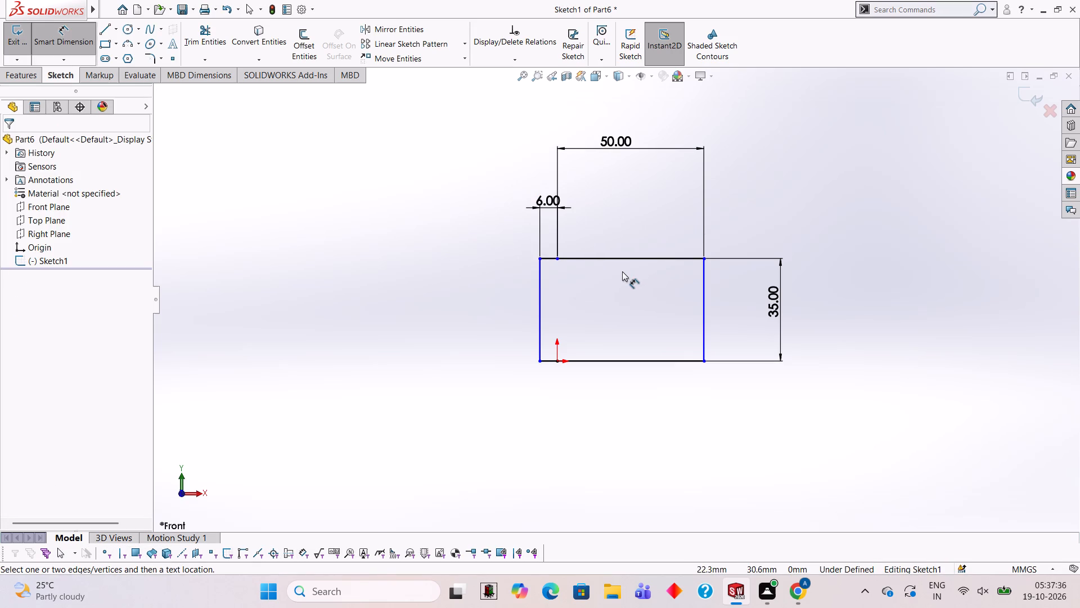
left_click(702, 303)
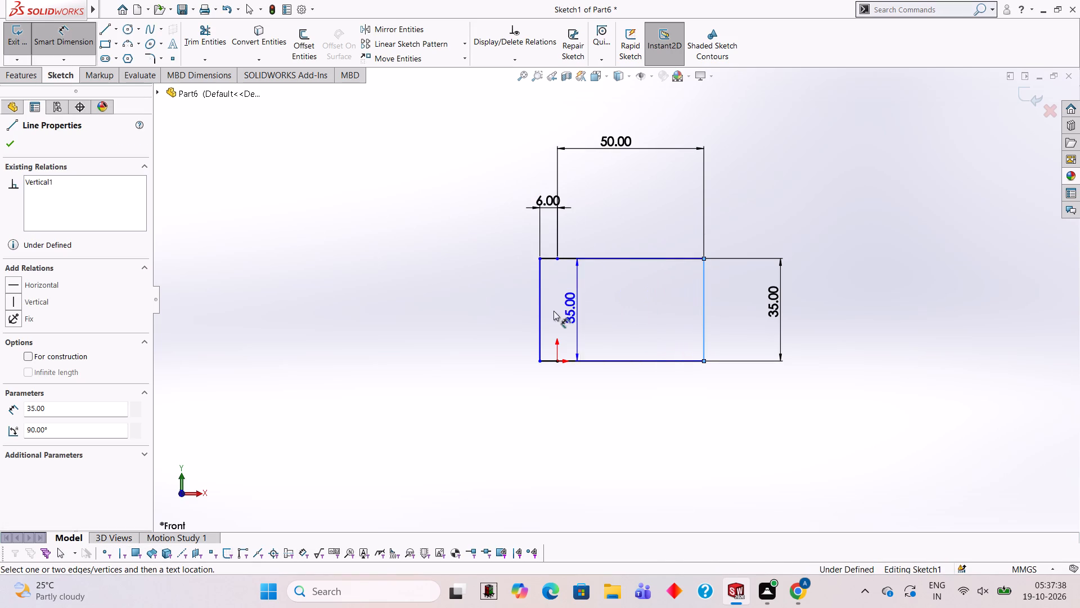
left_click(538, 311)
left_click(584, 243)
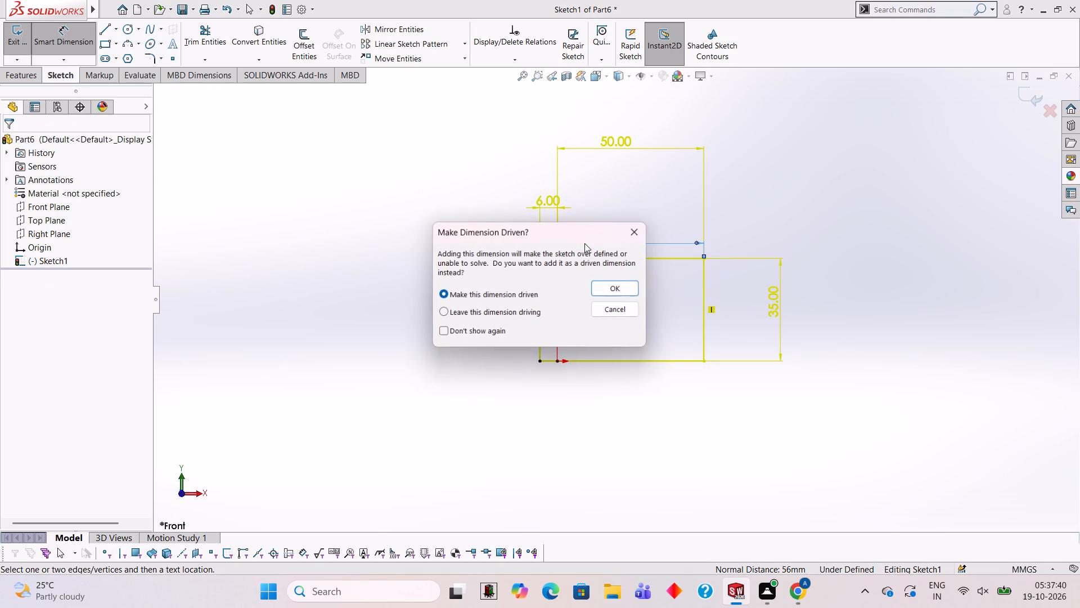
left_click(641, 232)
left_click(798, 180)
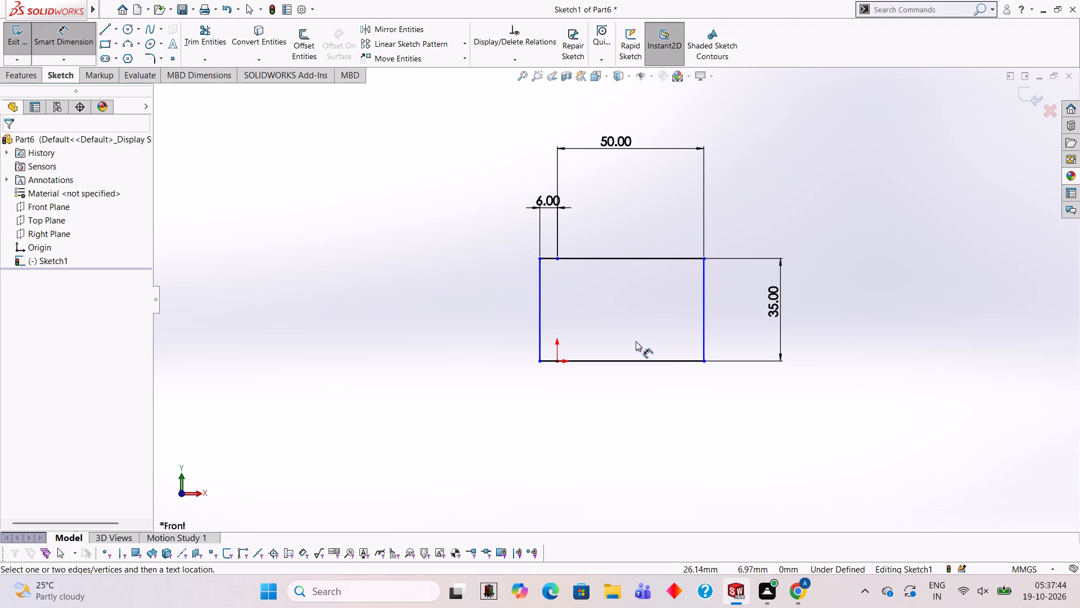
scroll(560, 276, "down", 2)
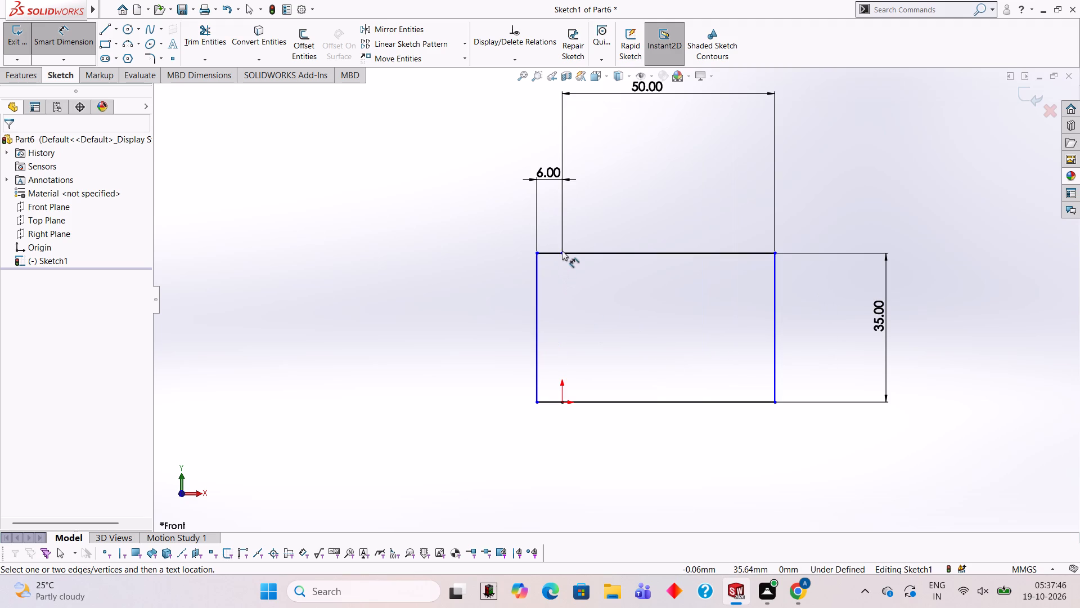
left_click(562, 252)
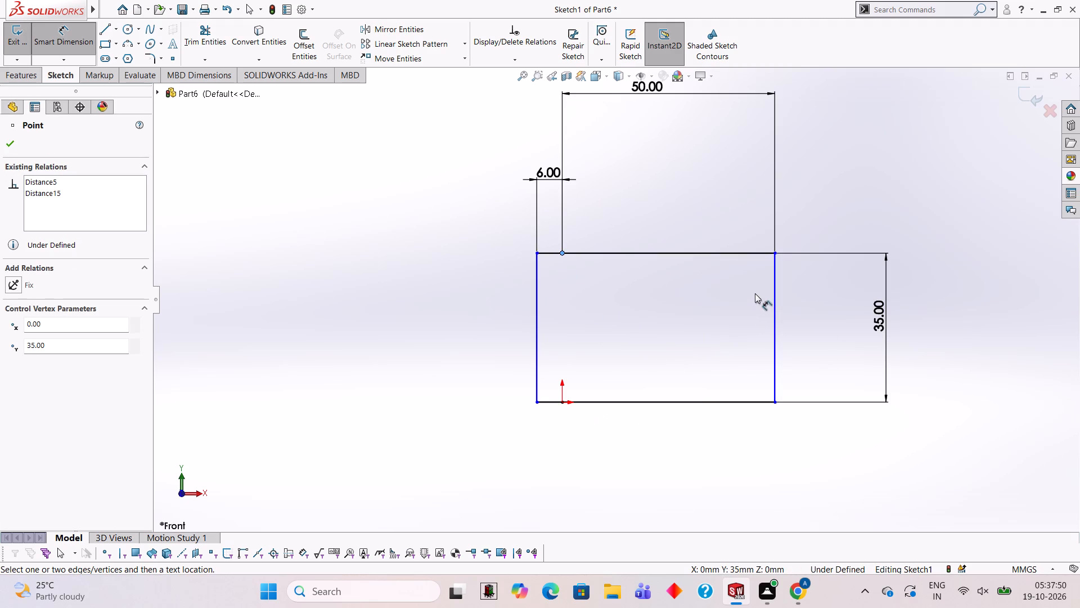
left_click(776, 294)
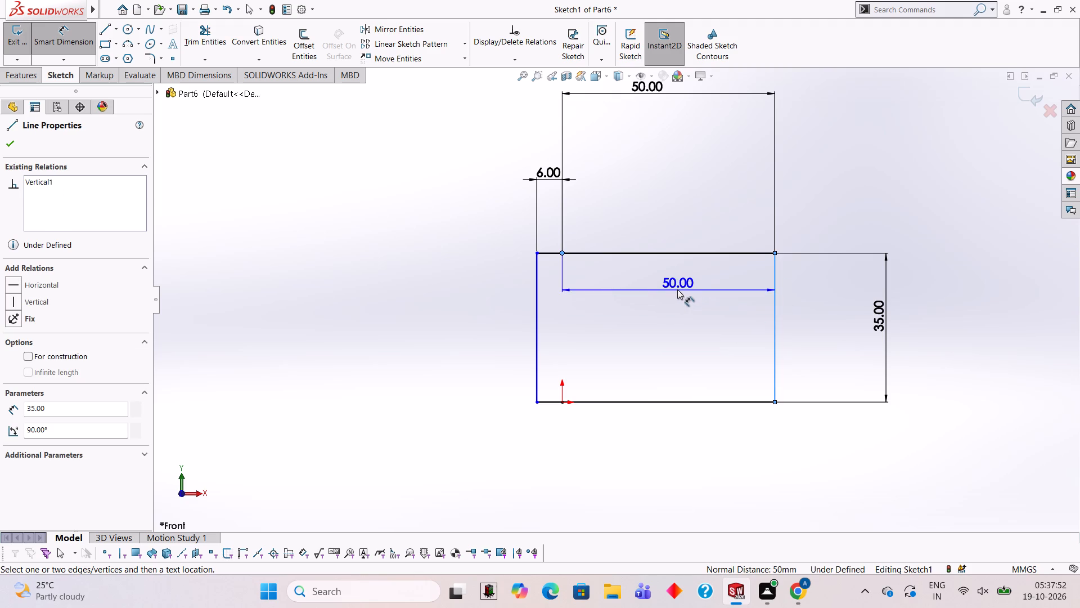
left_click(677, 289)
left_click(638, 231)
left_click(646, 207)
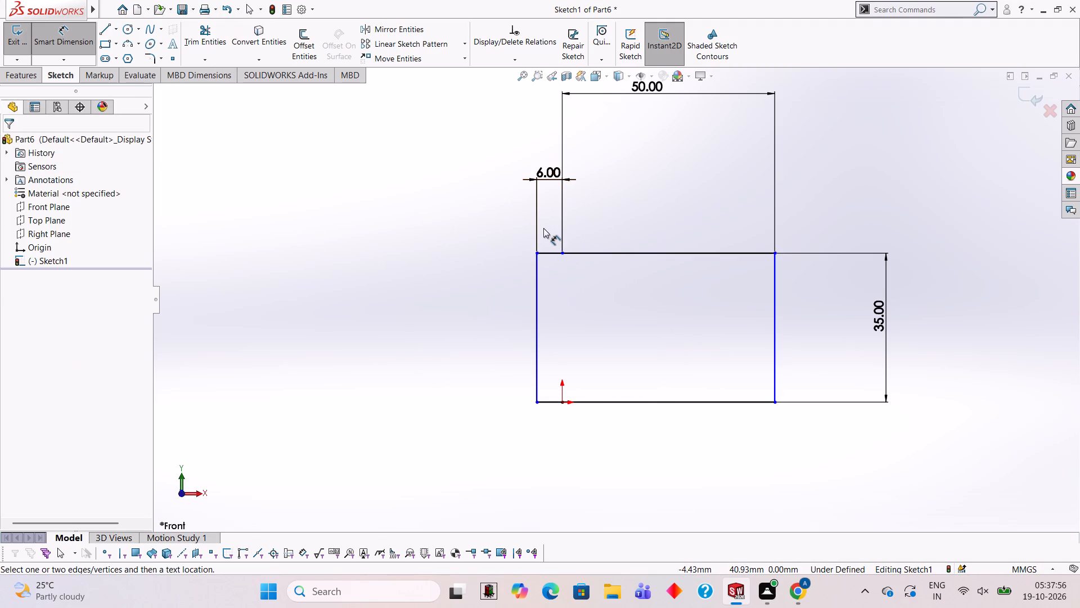
Trim away both segments of the upper edge and replace them with a single 56 mm horizontal line between the vertical edges.
scroll(556, 169, "down", 2)
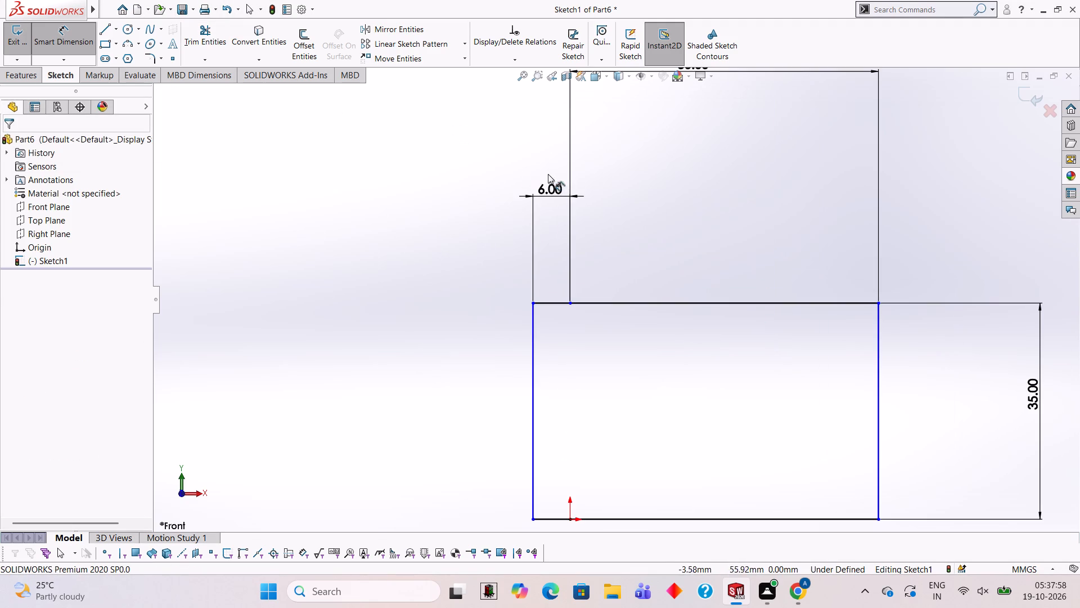
left_click(192, 44)
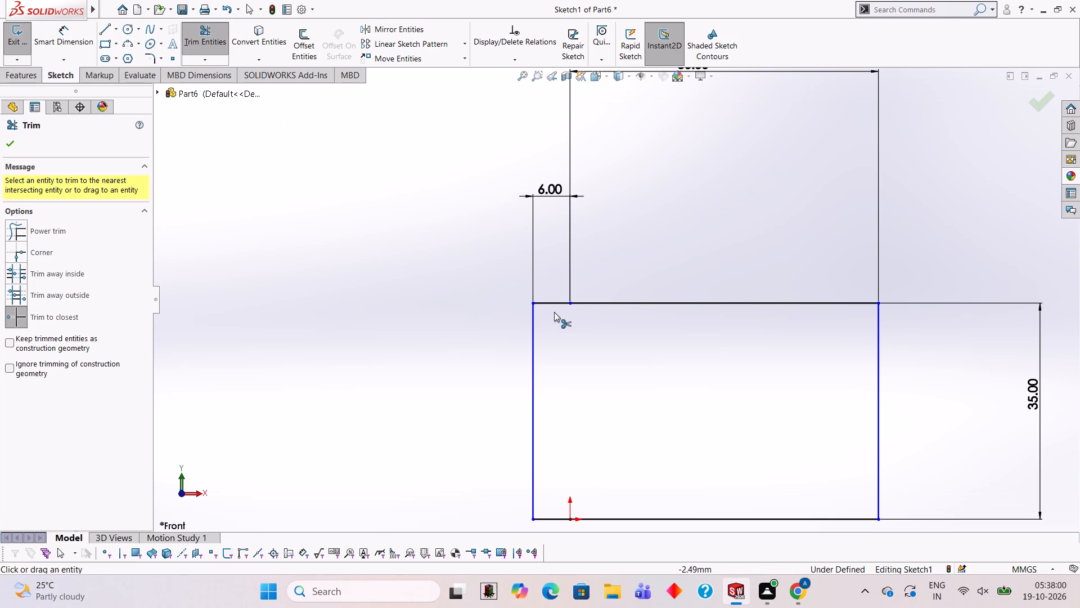
left_click(552, 306)
left_click(577, 306)
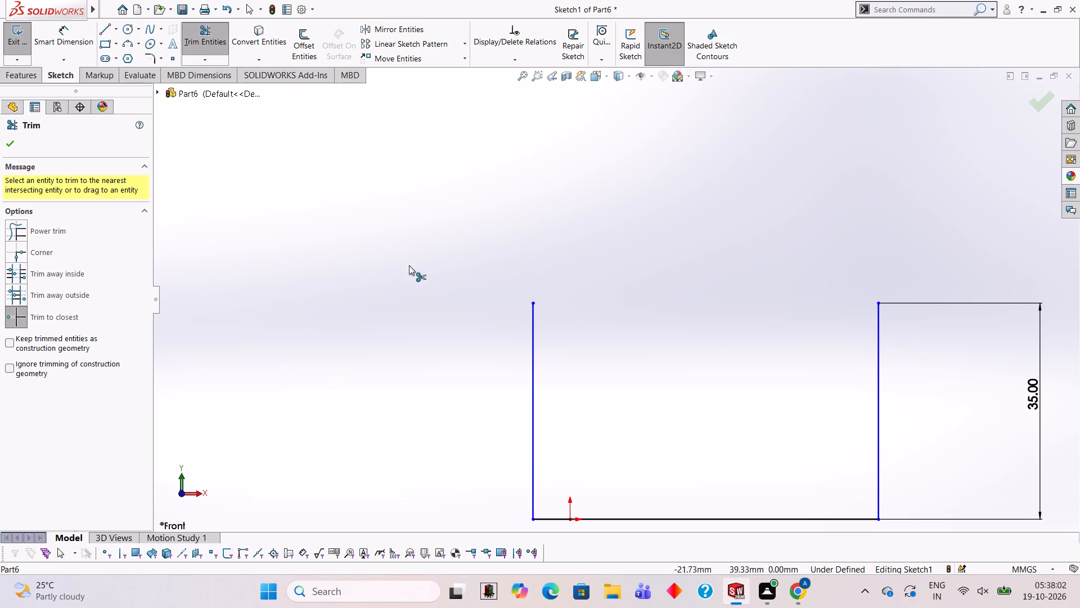
left_click(99, 24)
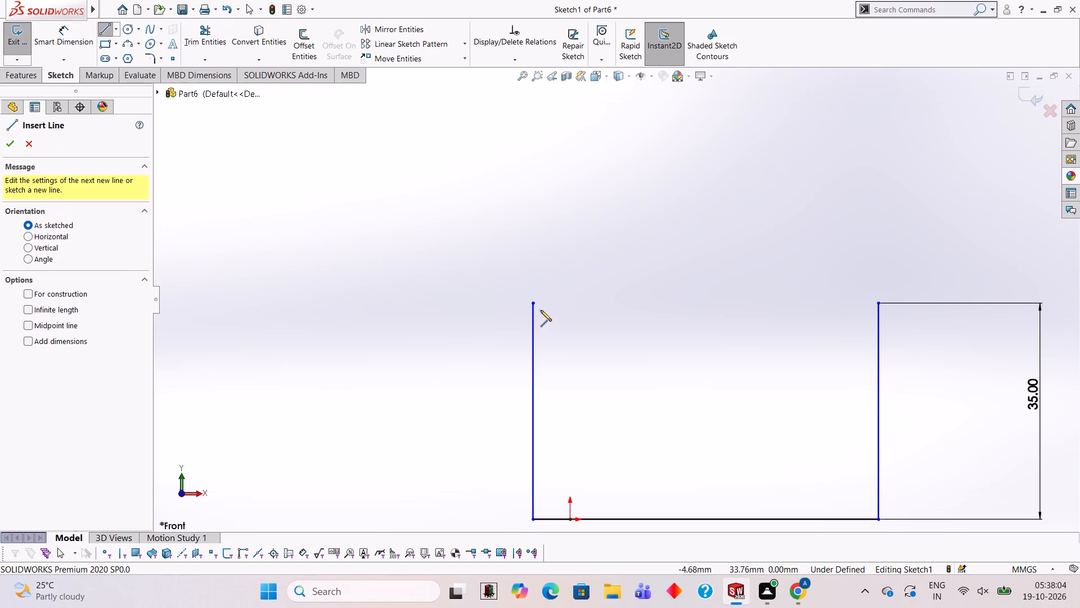
left_click(533, 303)
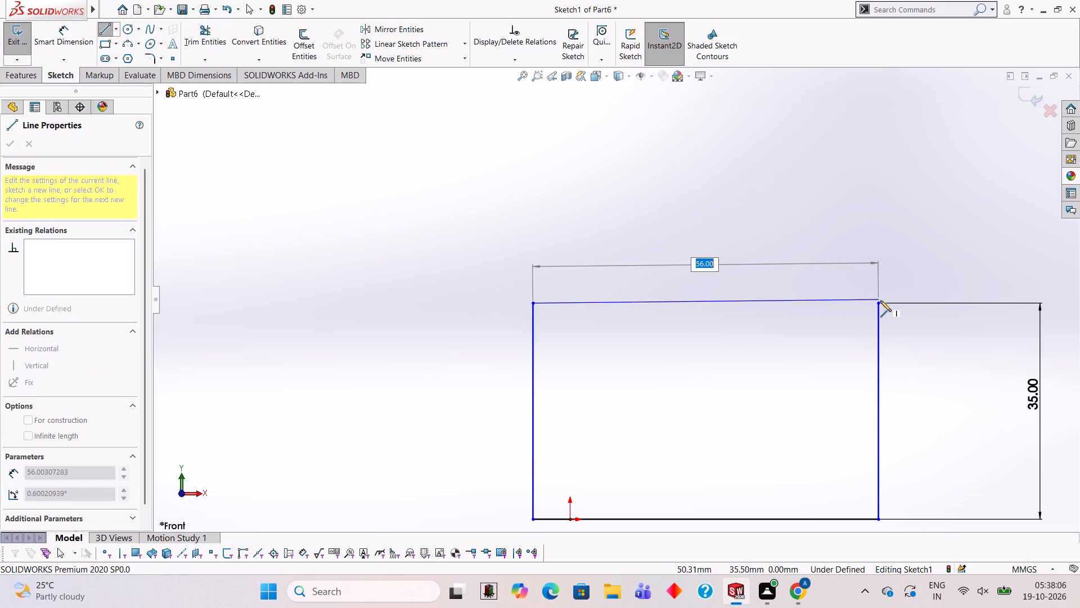
left_click(877, 305)
Dimension the new upper edge at 56 mm, placing the dimension above the profile.
left_click(63, 48)
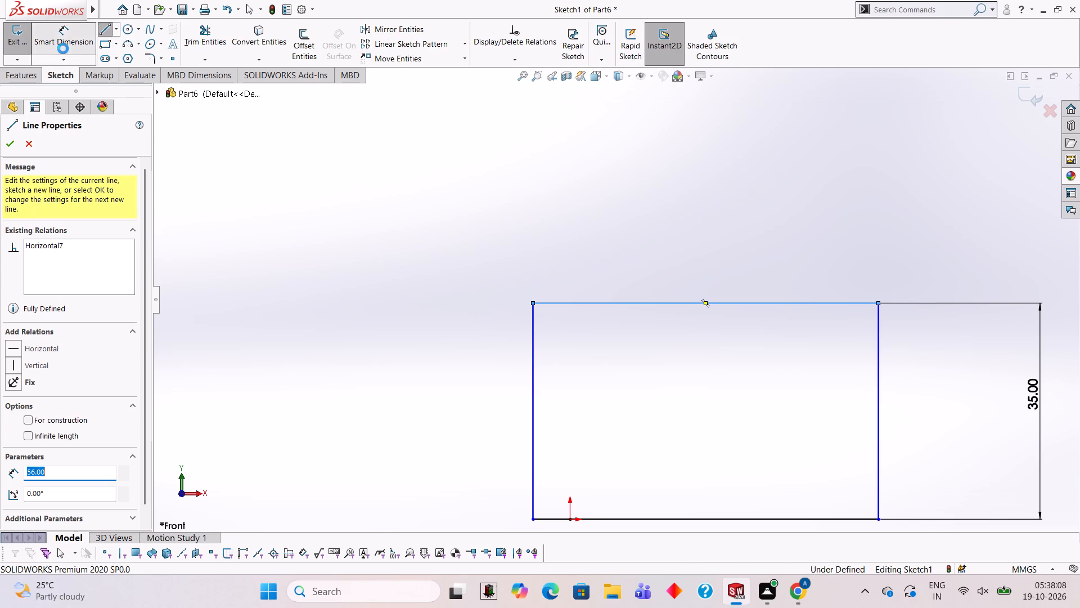
left_click(599, 305)
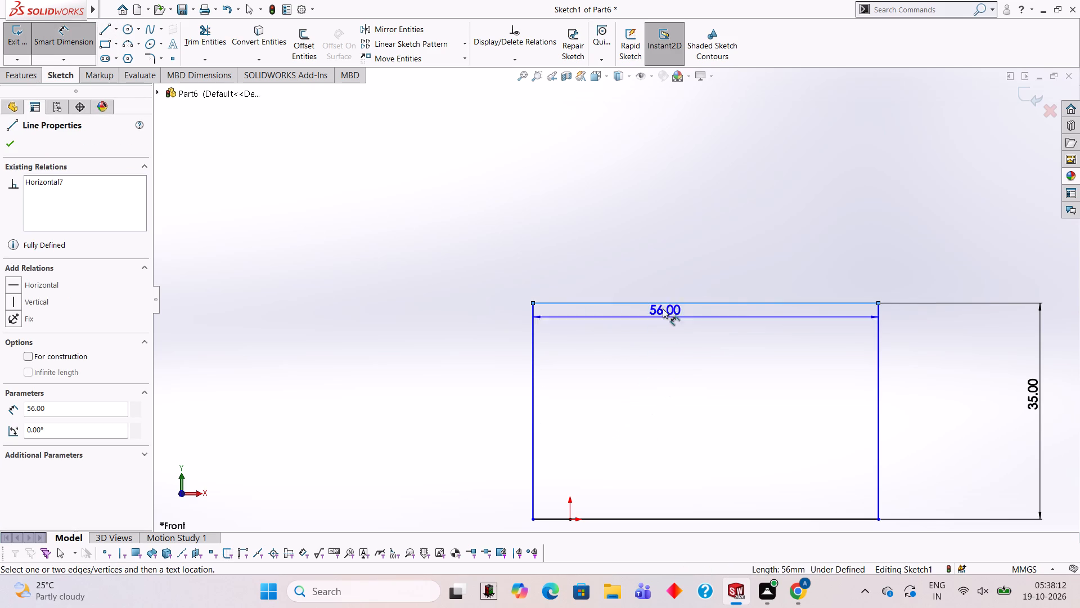
left_click(642, 140)
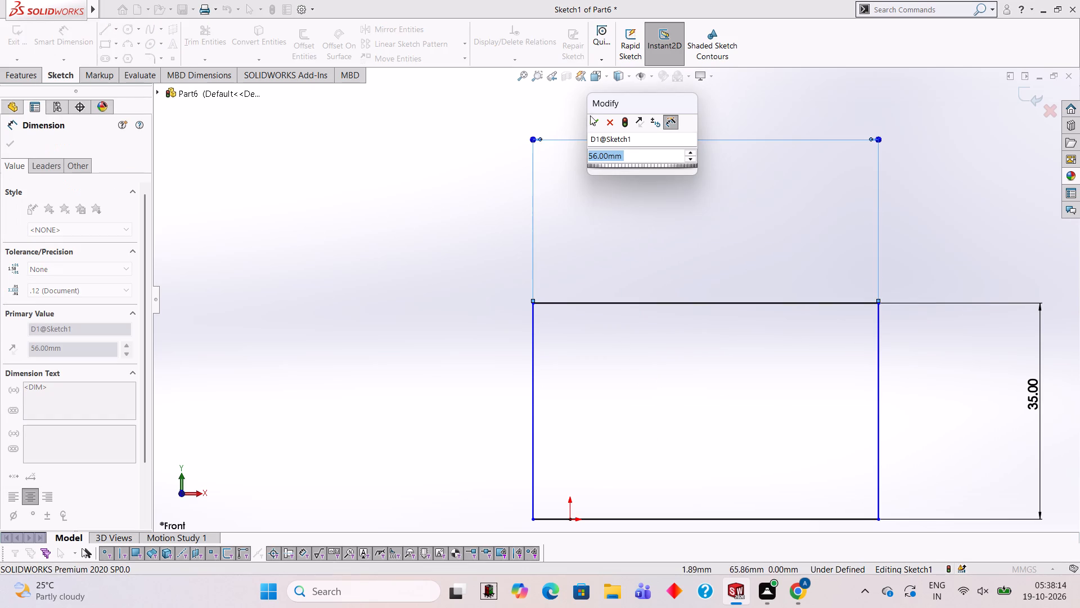
left_click(595, 120)
left_click(644, 184)
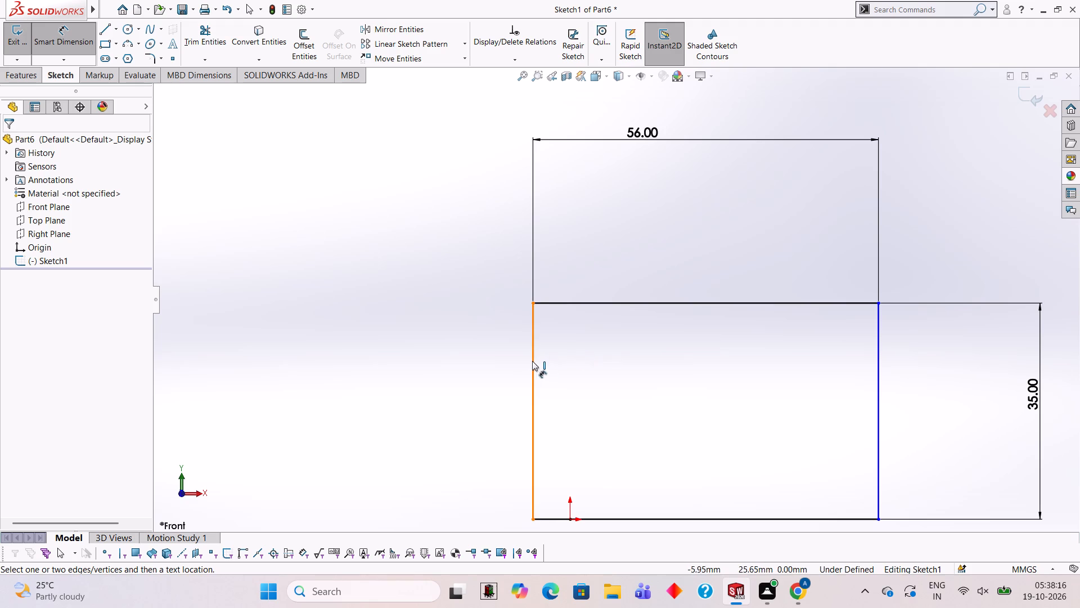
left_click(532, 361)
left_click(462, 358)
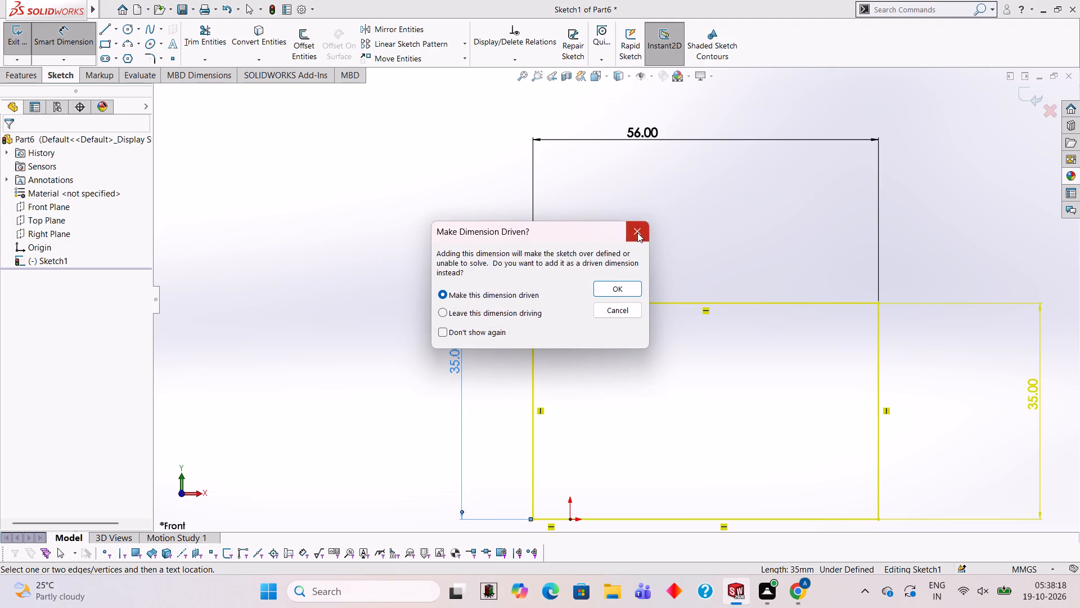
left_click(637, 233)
Trim away both segments of the lower edge and replace them with a single 56 mm horizontal line between the vertical edges.
scroll(674, 413, "up", 2)
scroll(674, 413, "down", 2)
scroll(564, 459, "down", 2)
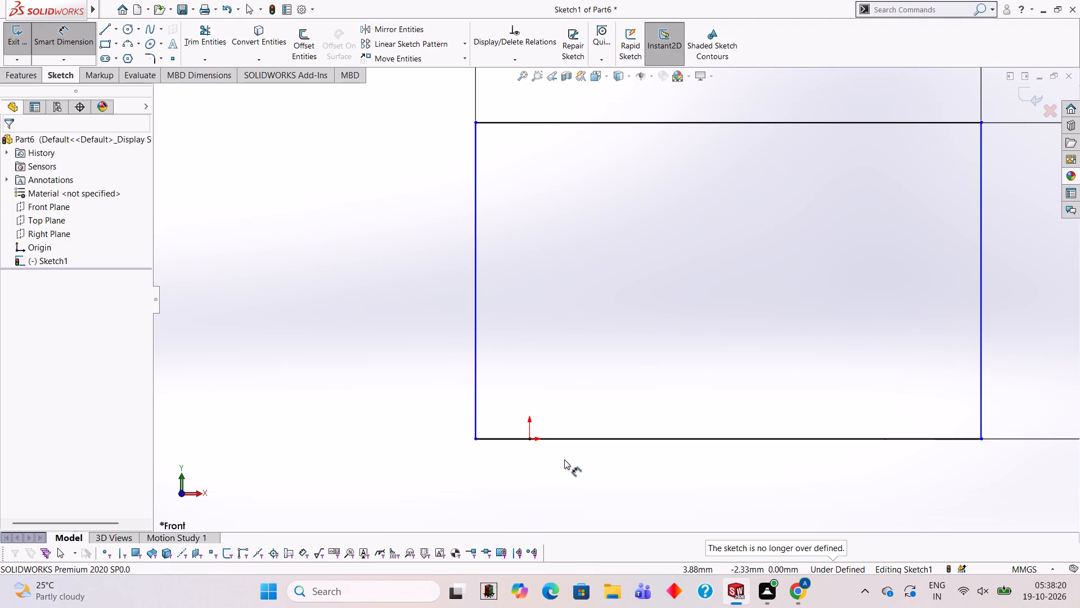
left_click(206, 42)
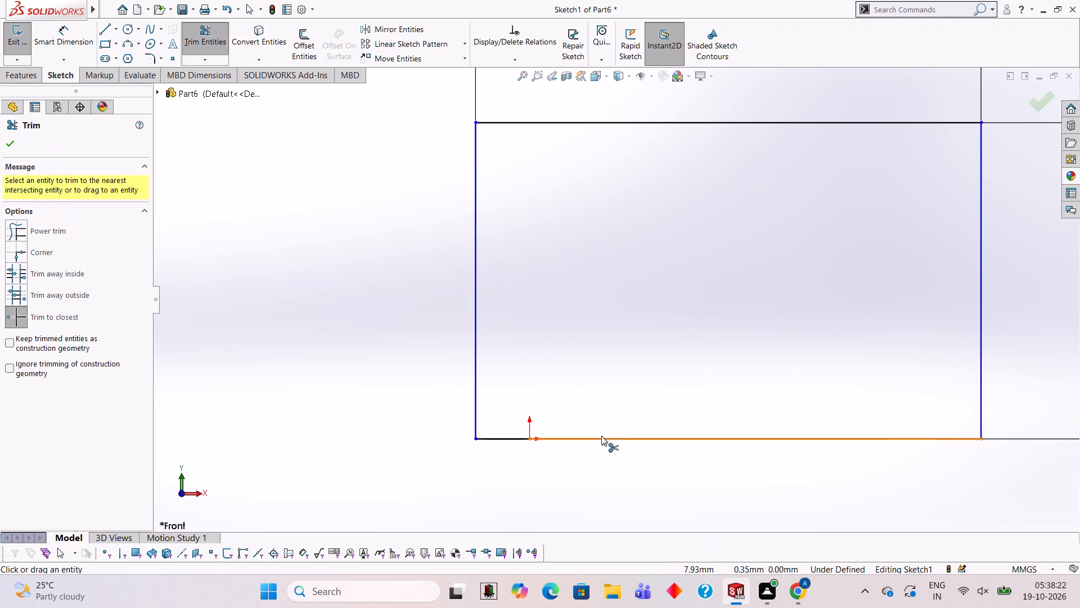
left_click(601, 436)
left_click(525, 440)
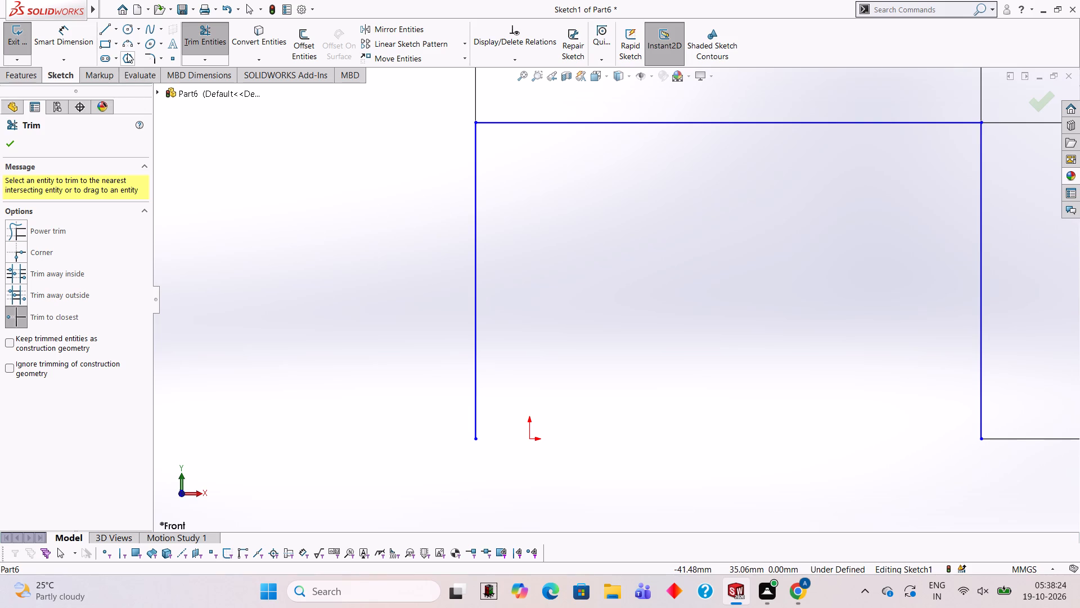
left_click(108, 30)
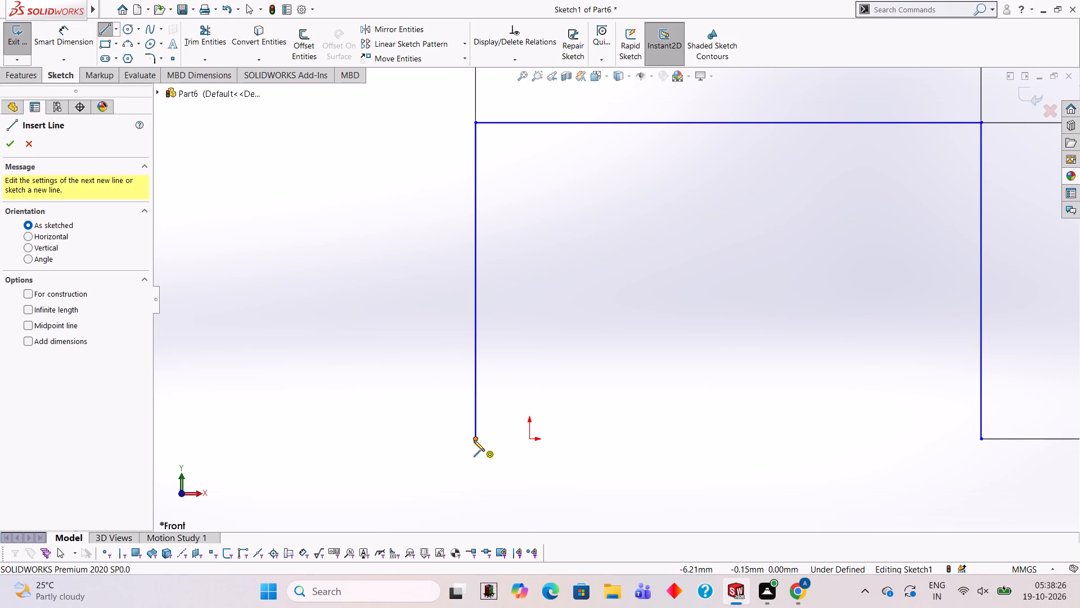
left_click(474, 440)
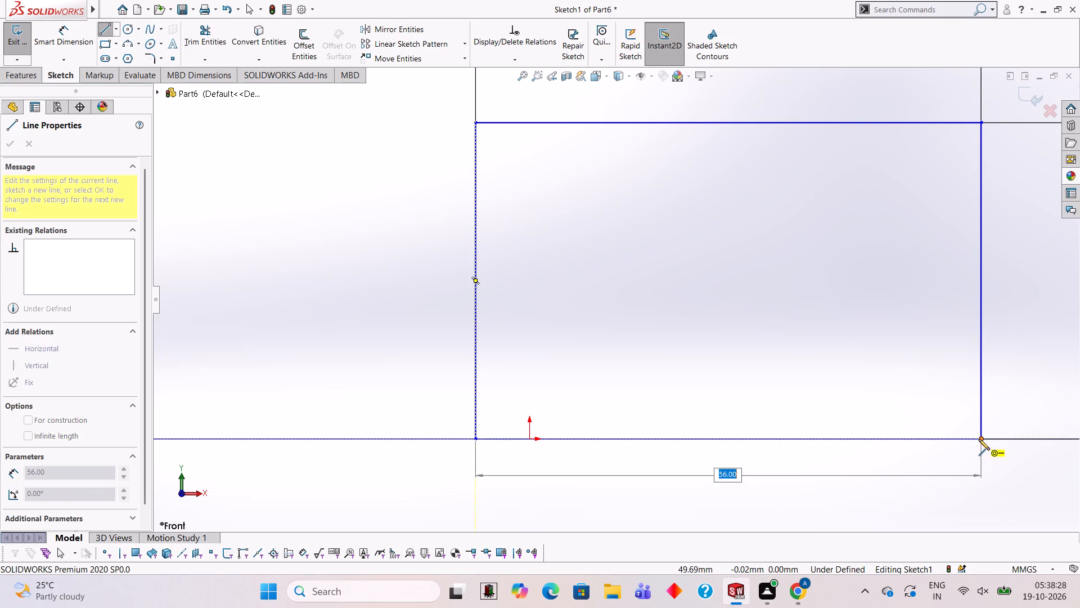
left_click(979, 439)
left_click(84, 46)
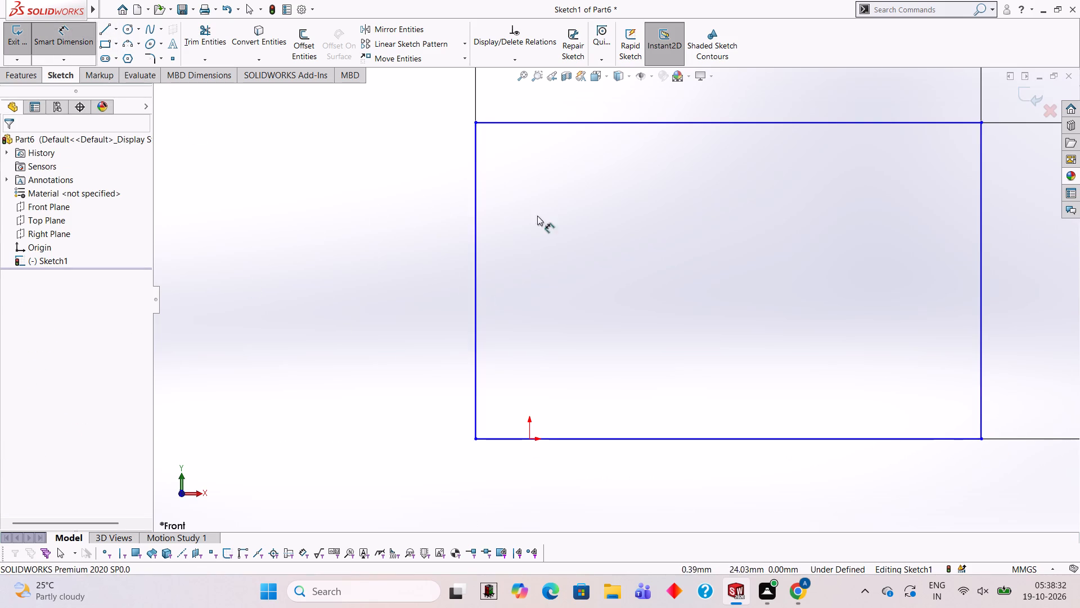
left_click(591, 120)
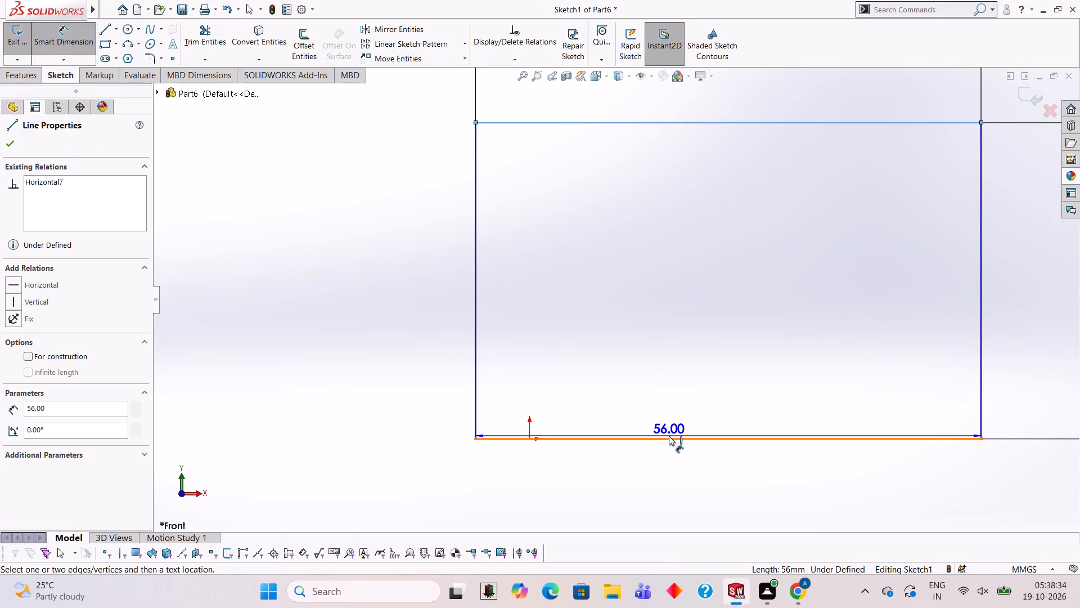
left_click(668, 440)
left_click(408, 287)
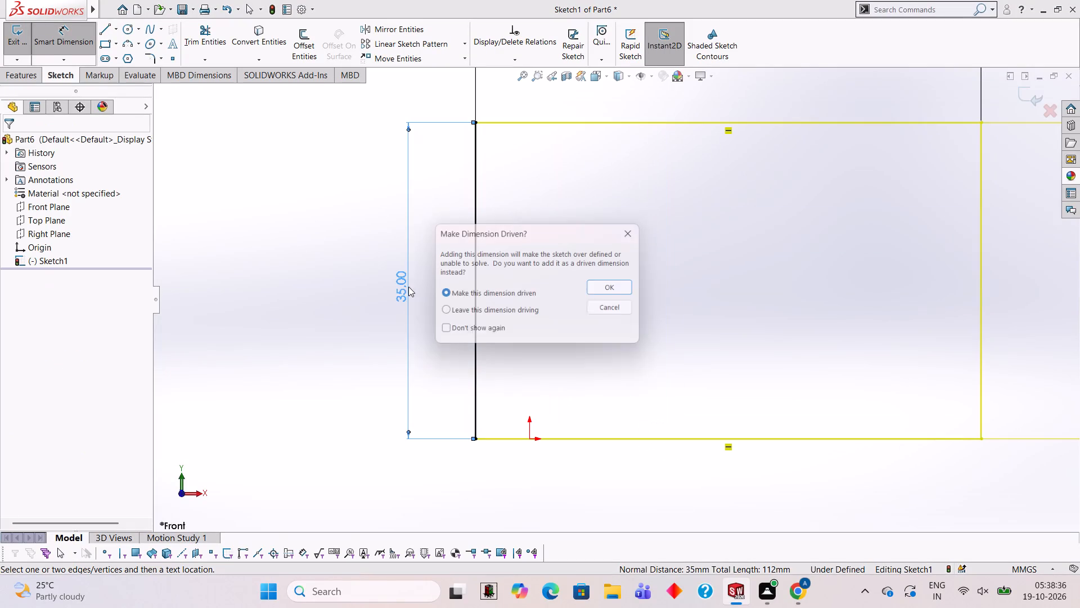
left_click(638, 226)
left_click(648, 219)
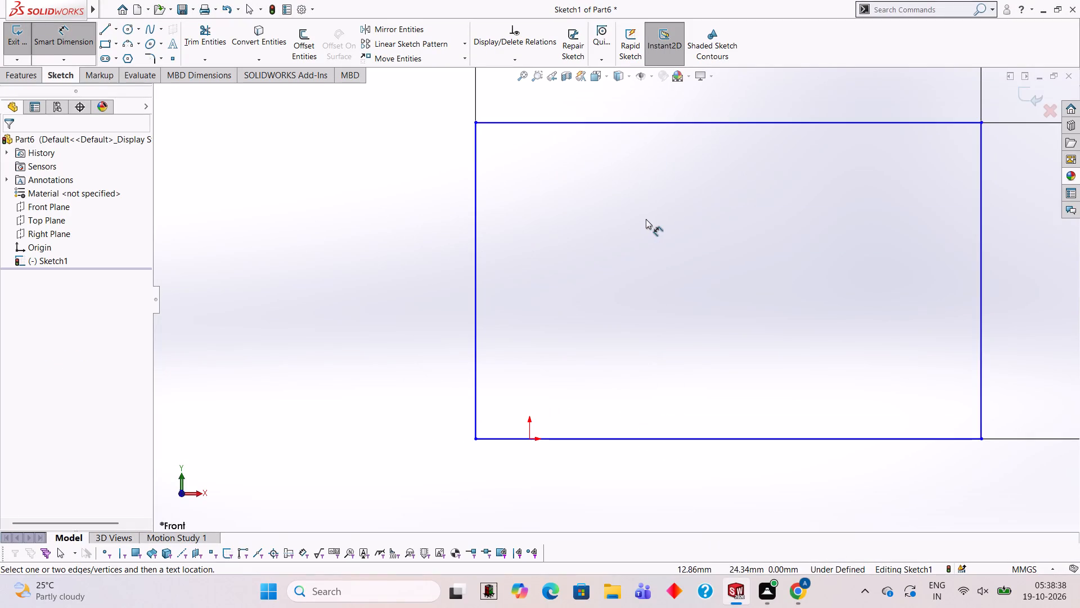
Extrude the 56 × 35 mm rectangular profile as a blind boss with a depth of 110 mm.
scroll(706, 219, "up", 4)
scroll(738, 256, "down", 1)
scroll(747, 267, "up", 2)
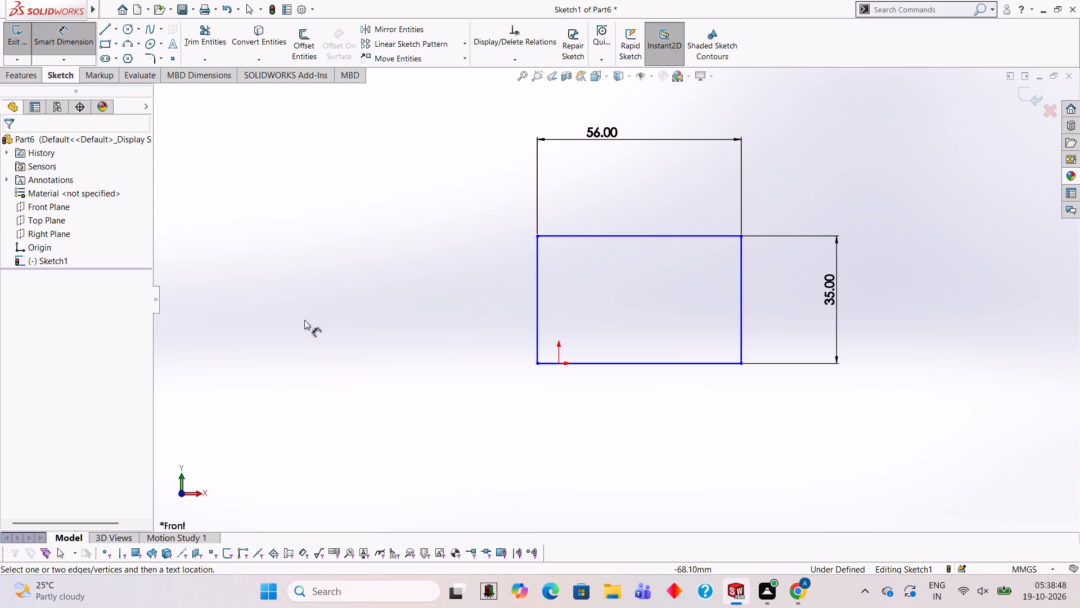
left_click(28, 79)
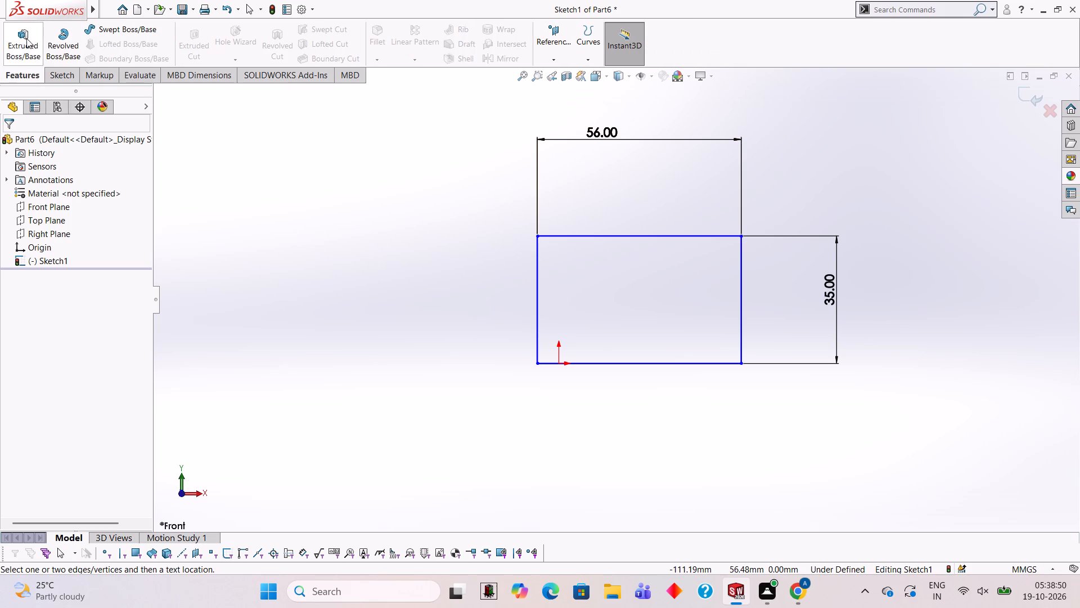
left_click(17, 35)
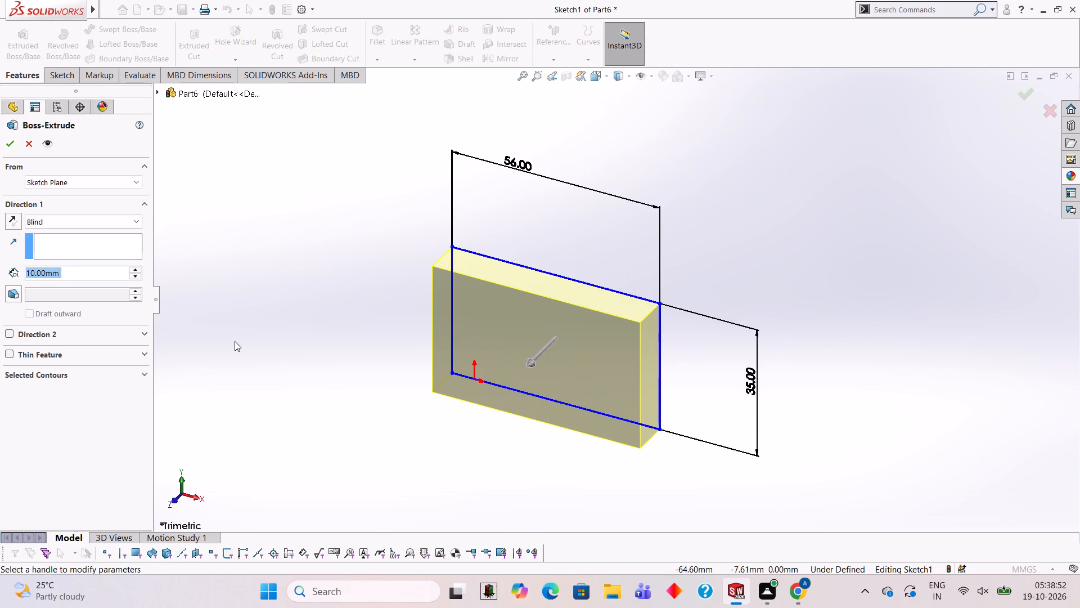
type("110")
key("Return")
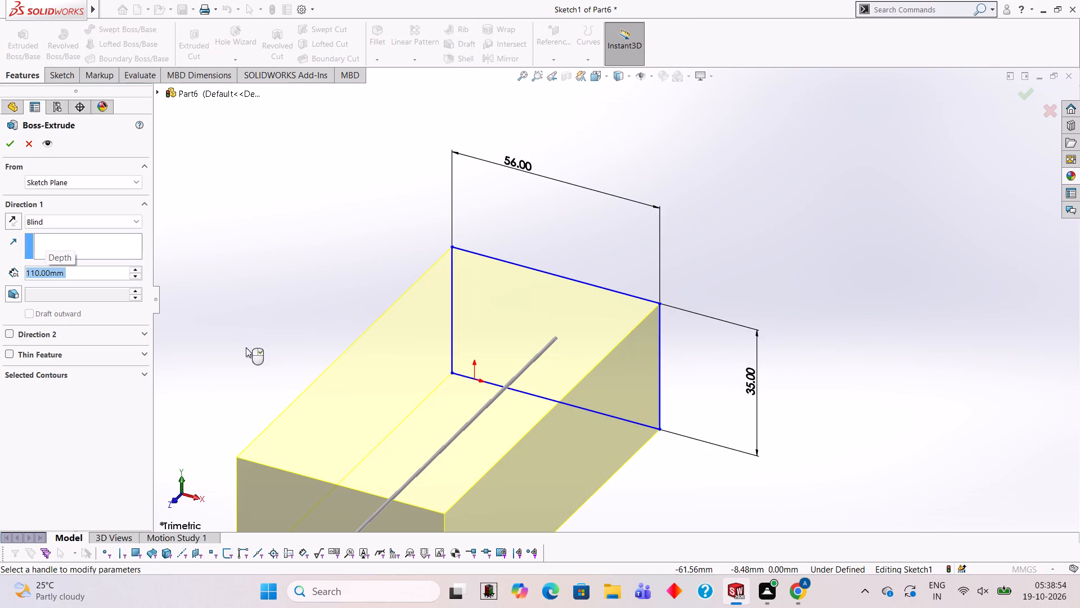
left_click(11, 145)
left_click(341, 194)
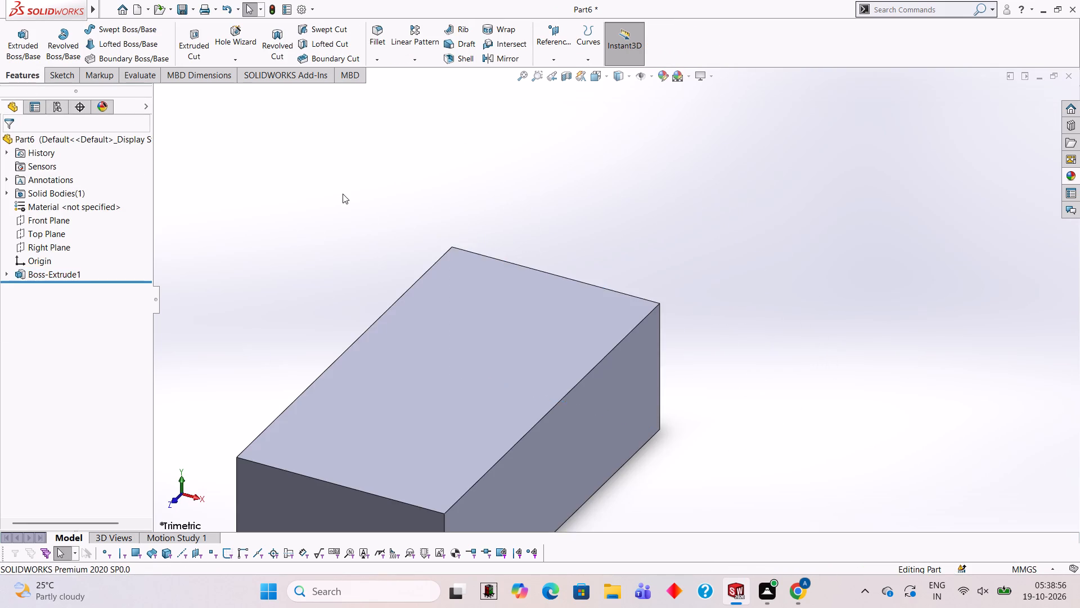
Start a new sketch on the block's 56 × 35 mm front end face and view that face straight on.
scroll(476, 314, "up", 3)
scroll(502, 363, "down", 2)
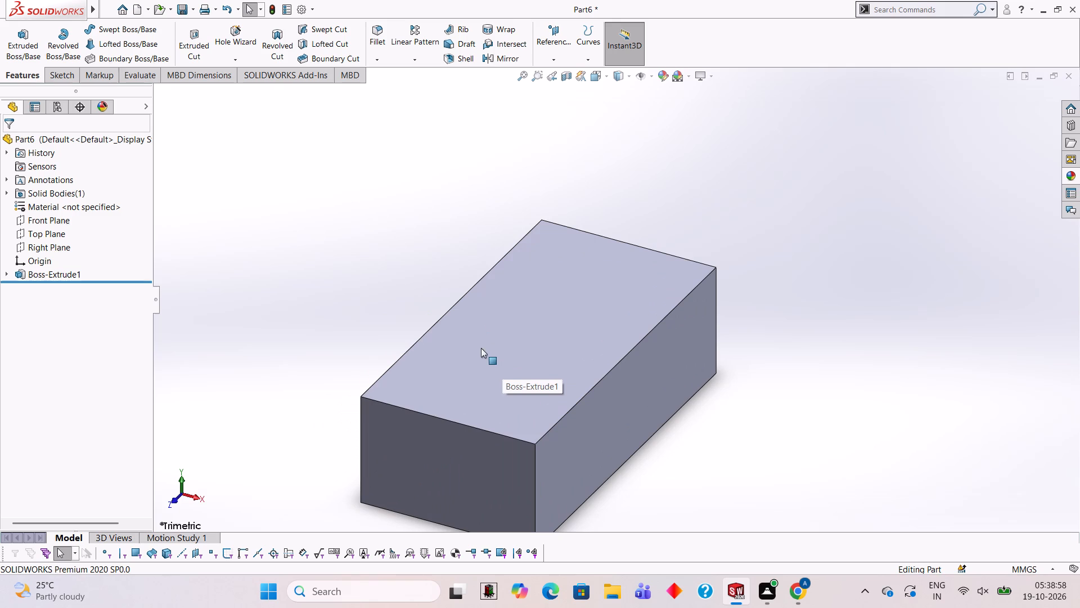
middle_click_drag(476, 347, 532, 274)
left_click(574, 387)
left_click(628, 355)
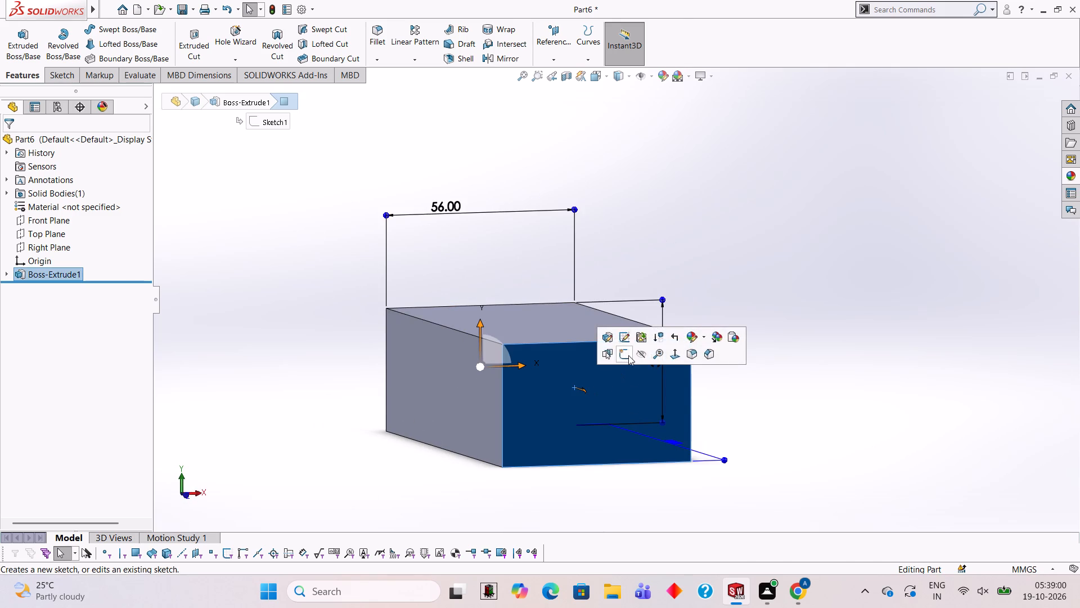
key("ctrl+8")
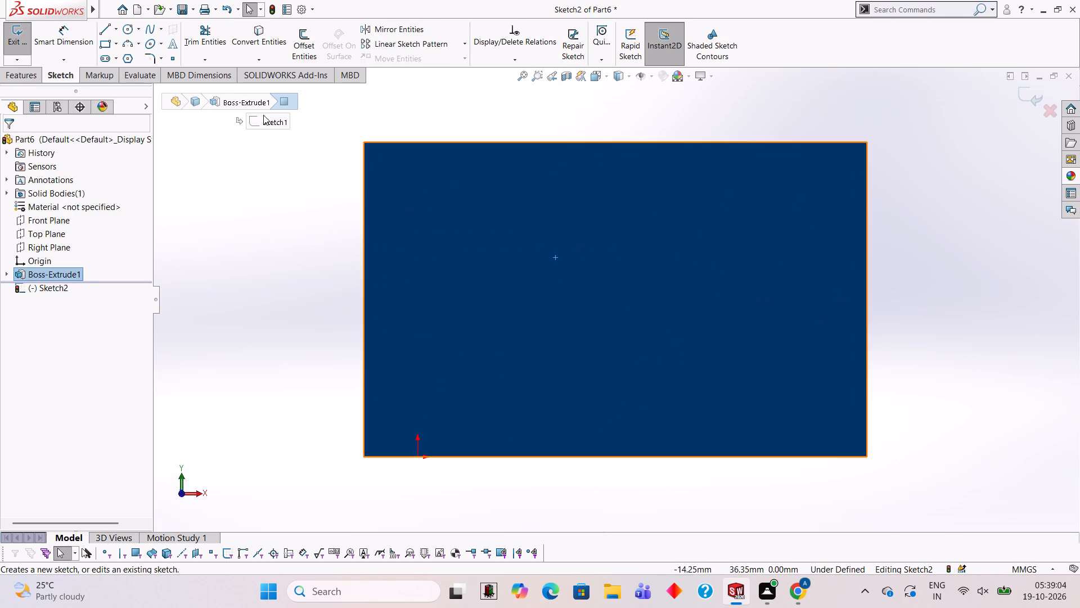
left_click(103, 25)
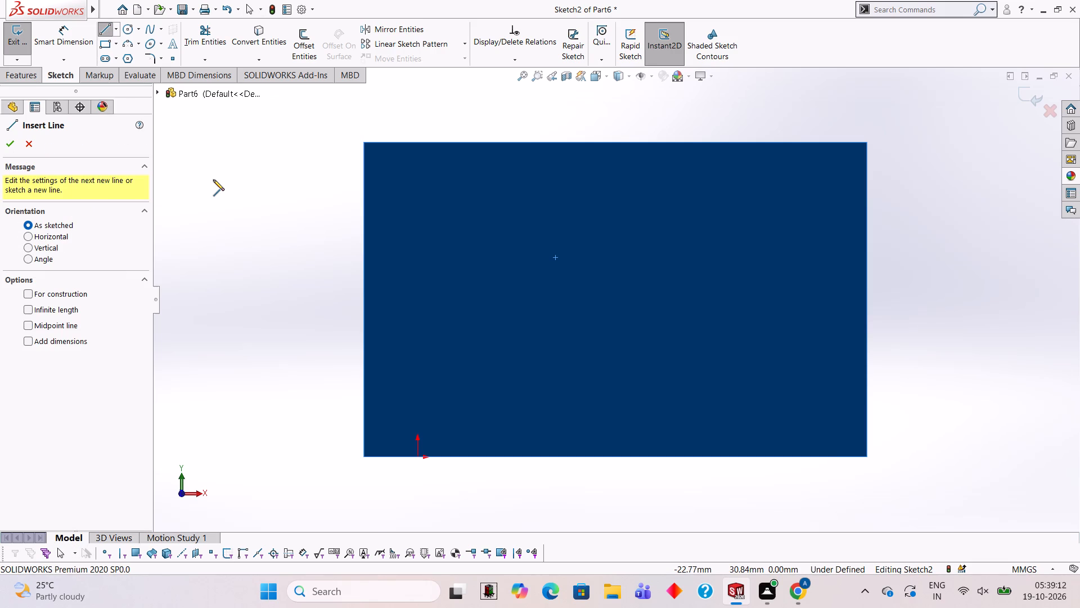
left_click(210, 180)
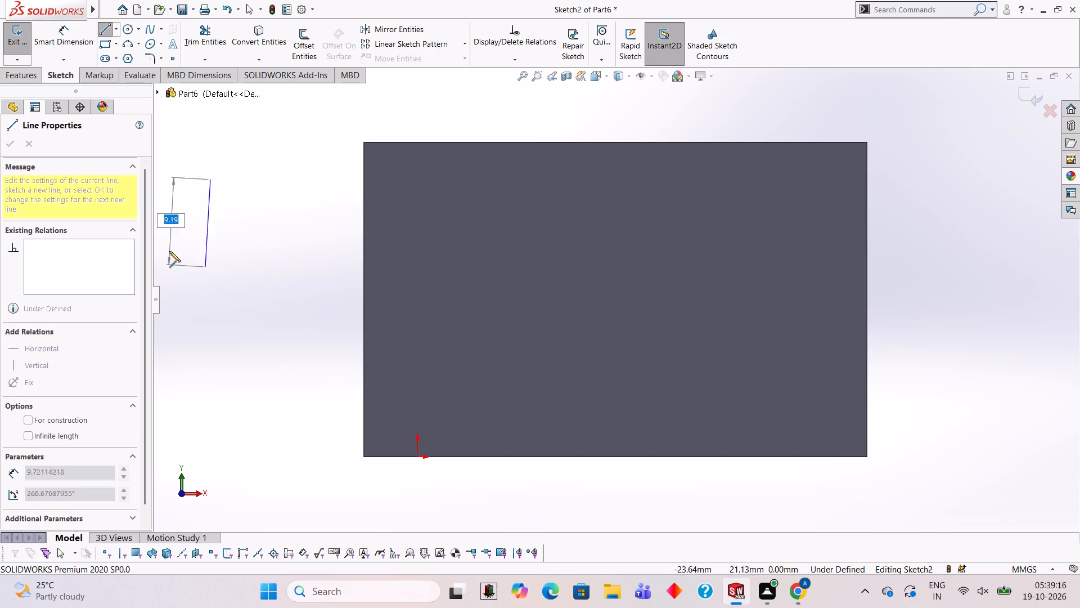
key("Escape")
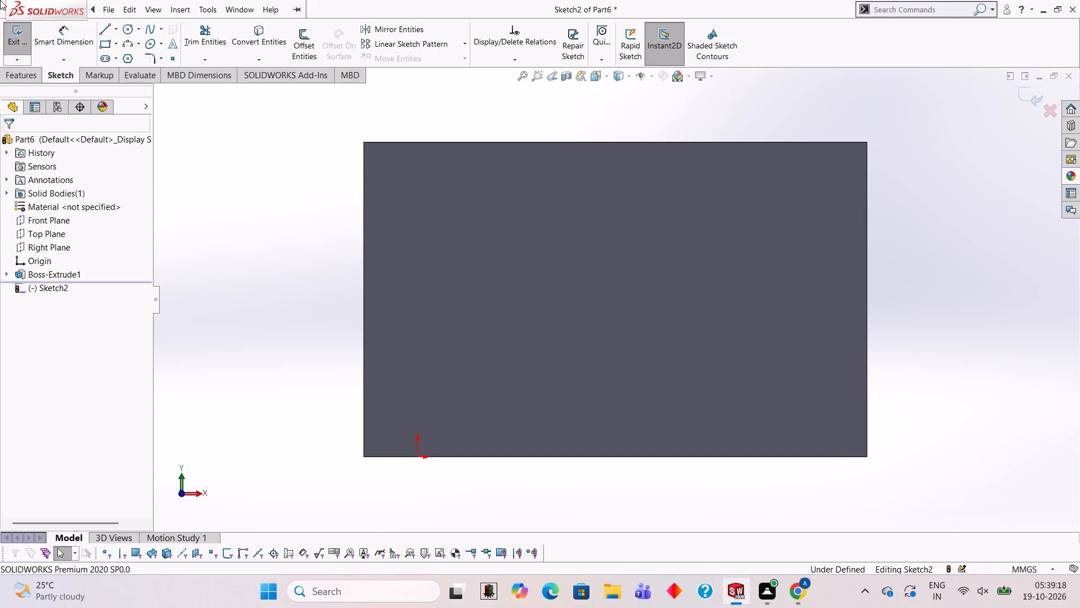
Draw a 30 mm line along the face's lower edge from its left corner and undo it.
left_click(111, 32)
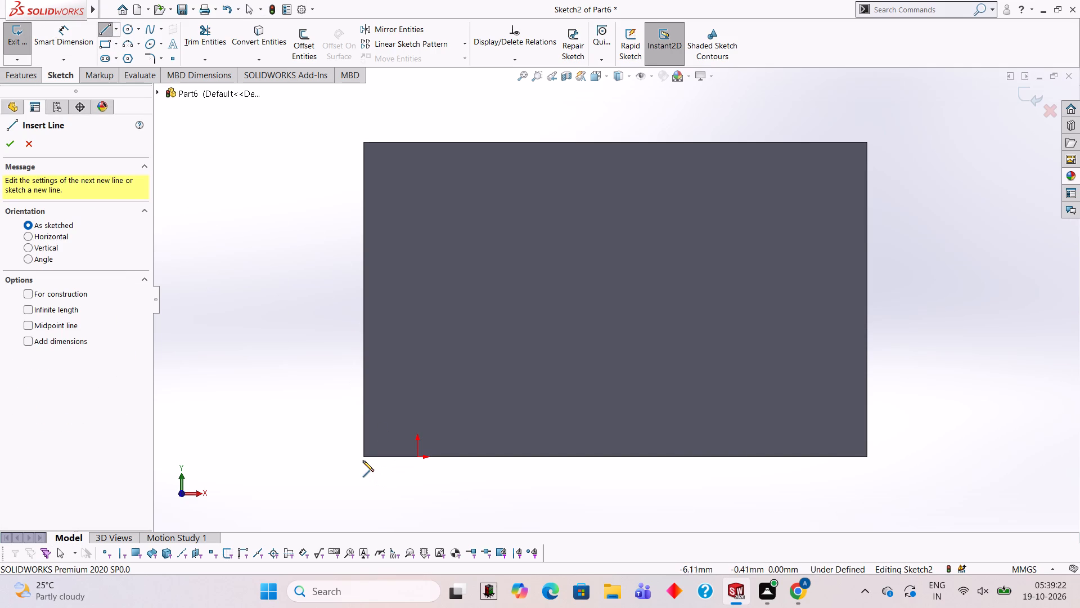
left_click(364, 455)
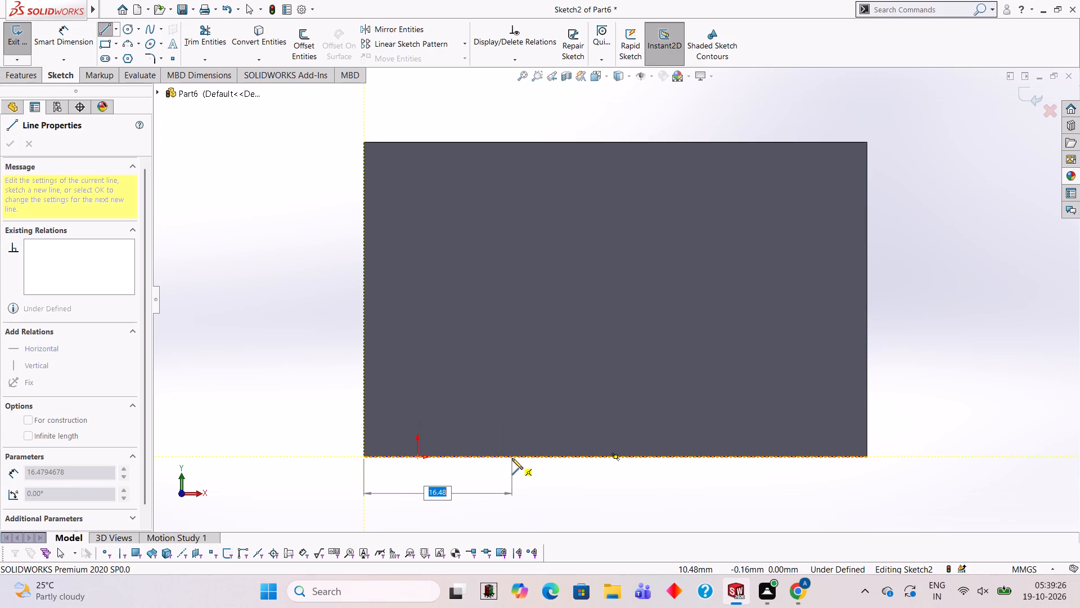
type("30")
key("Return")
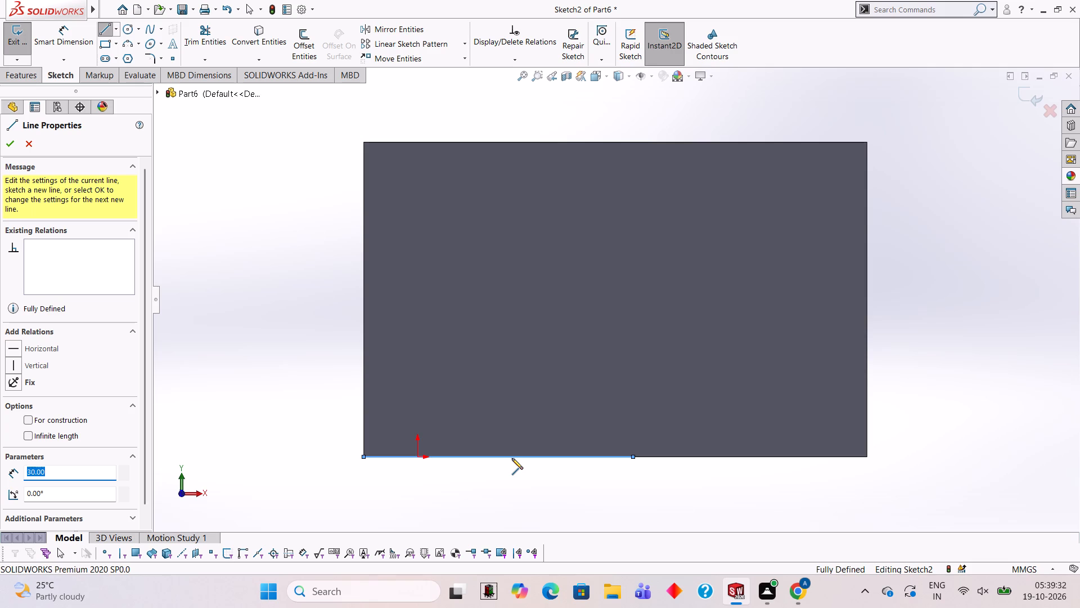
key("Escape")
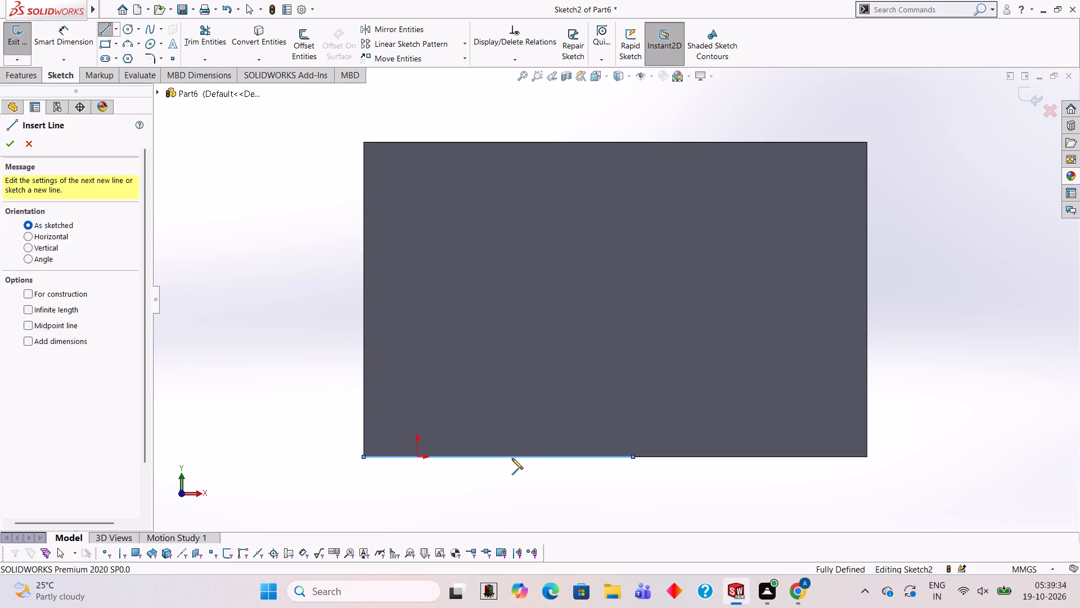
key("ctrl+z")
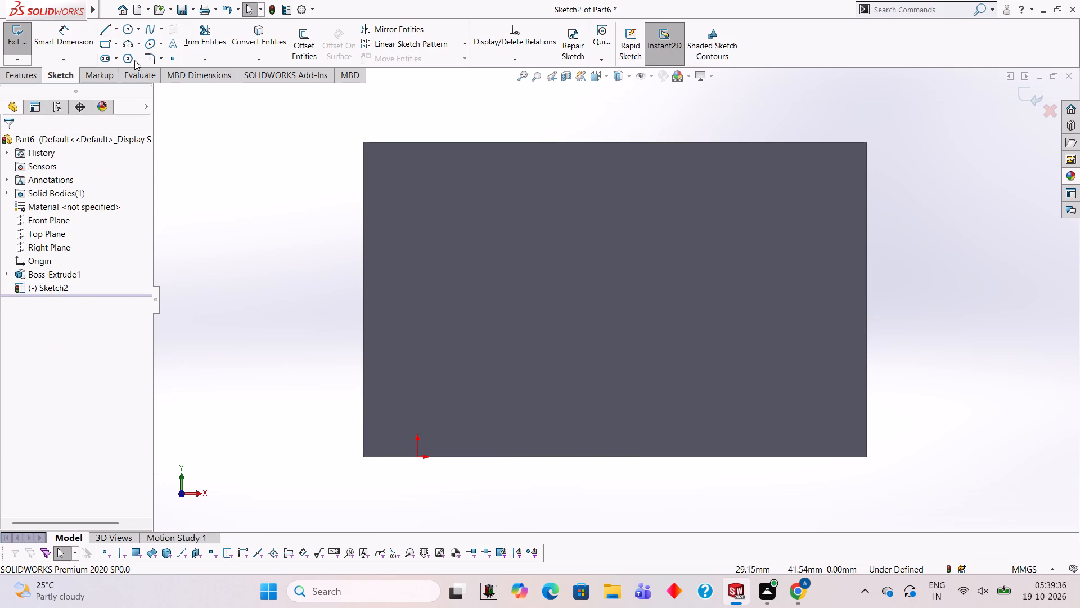
Sketch two consecutive 20 mm horizontal lines along the face's lower edge, starting from its right corner.
left_click(105, 26)
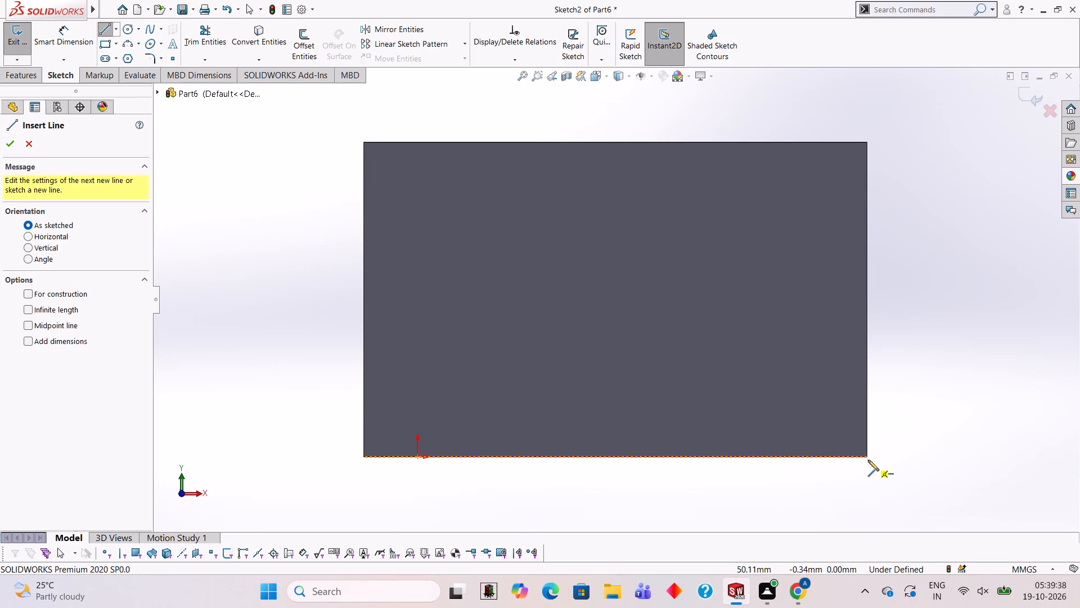
left_click(869, 456)
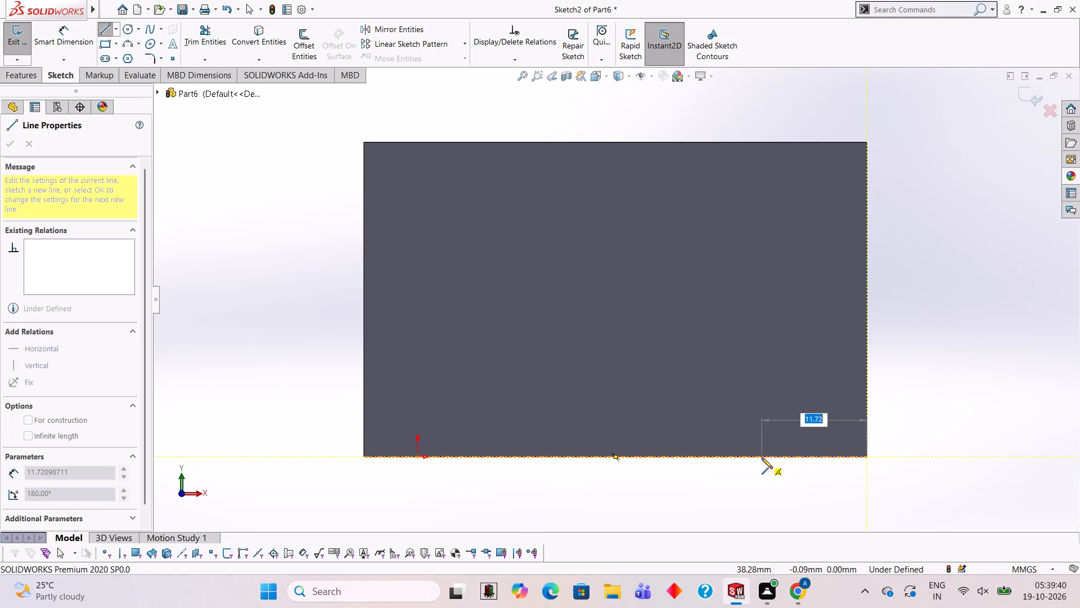
type("20")
key("Return")
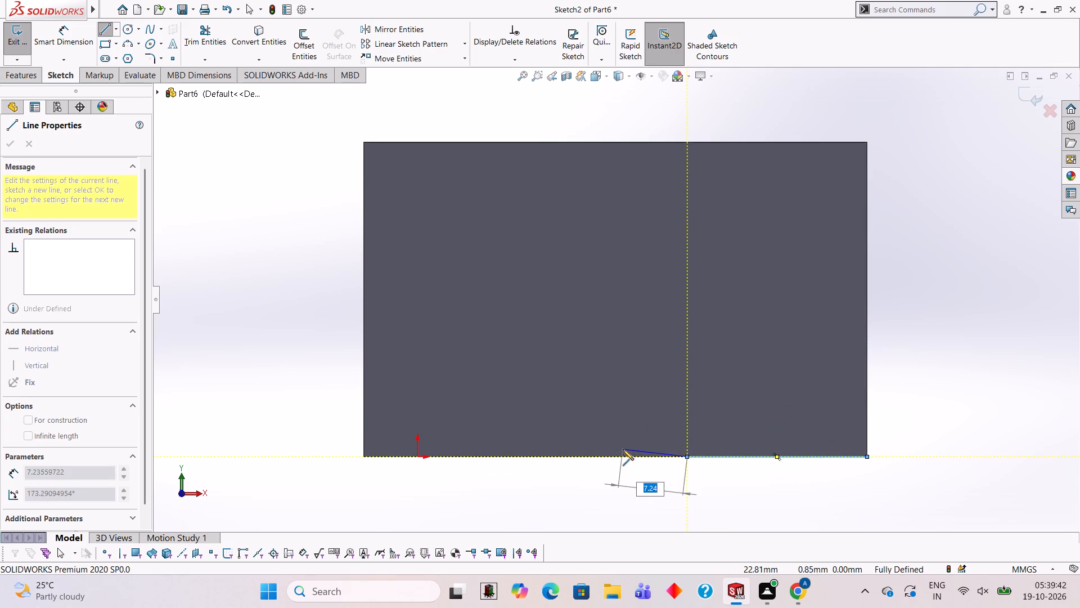
type("20")
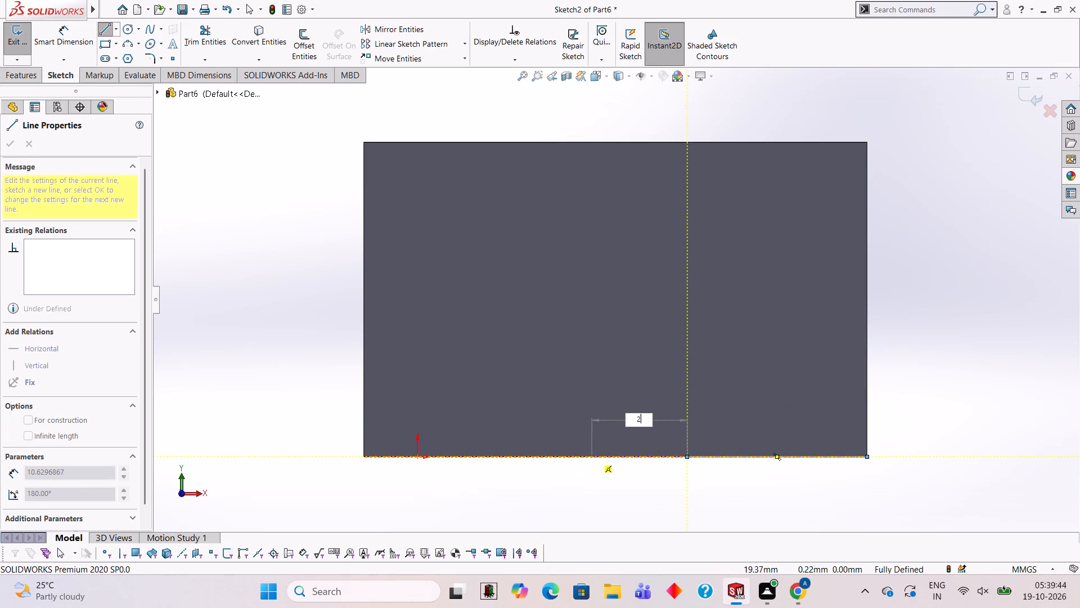
key("Return")
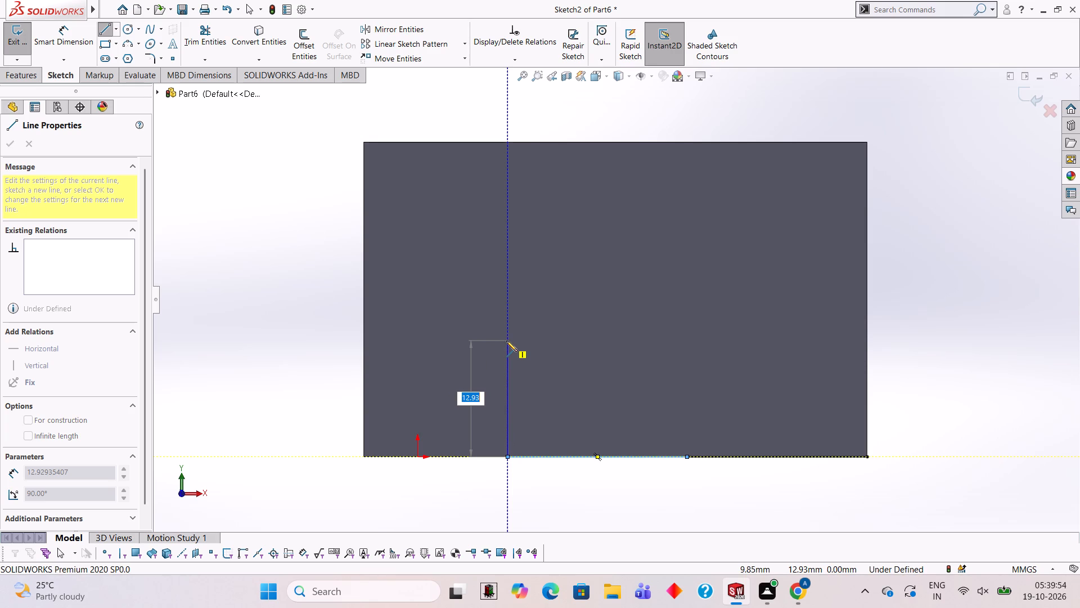
Complete a closed 20 × 15 mm rectangle above the second 20 mm line, with 15 mm vertical sides and a 20 mm top.
type("15")
key("Return")
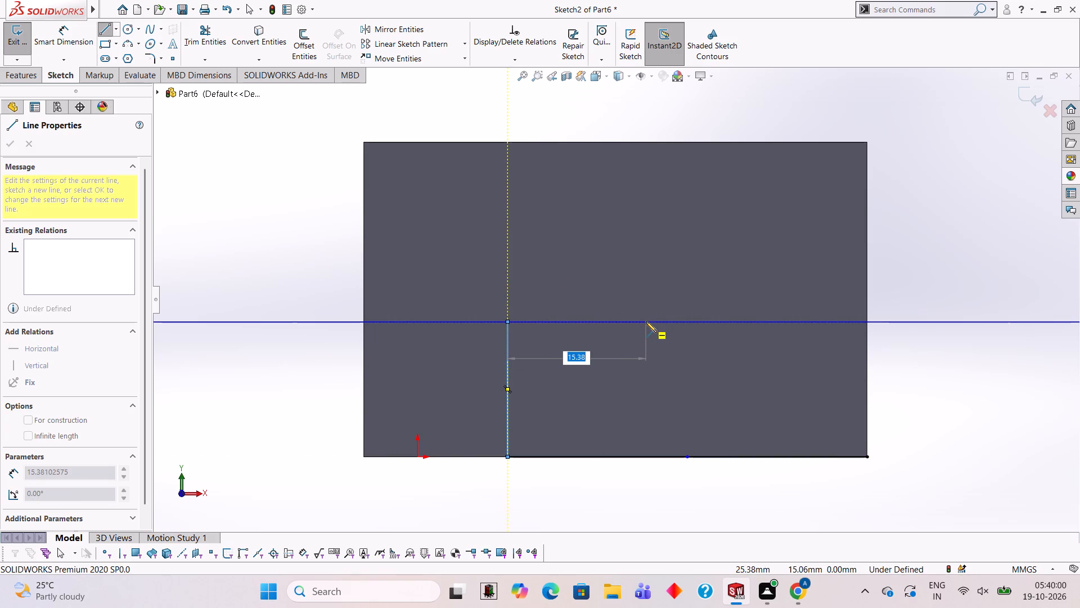
type("20")
key("Return")
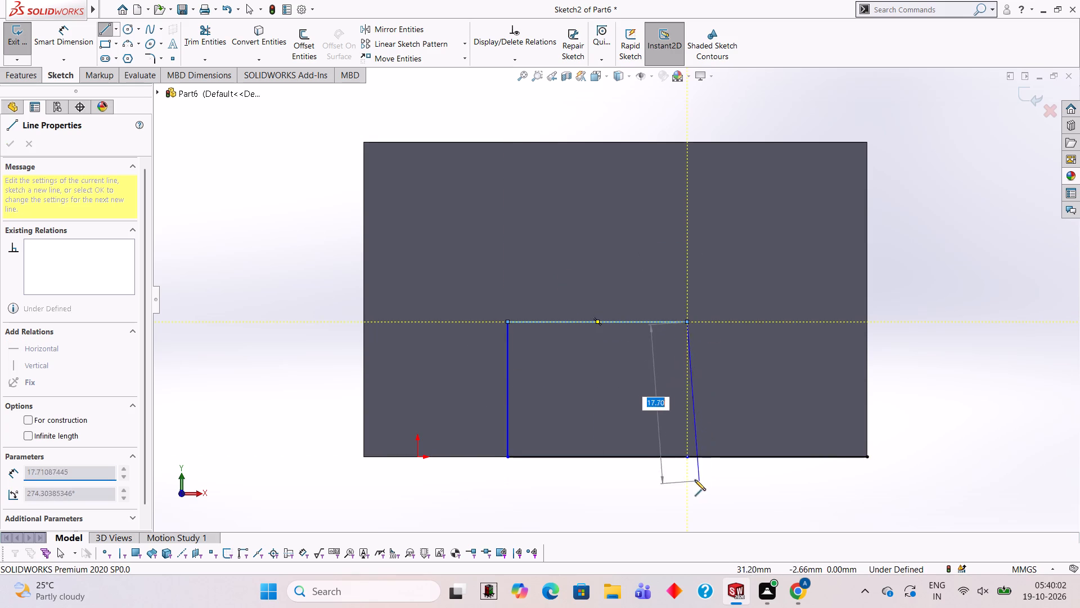
left_click(688, 458)
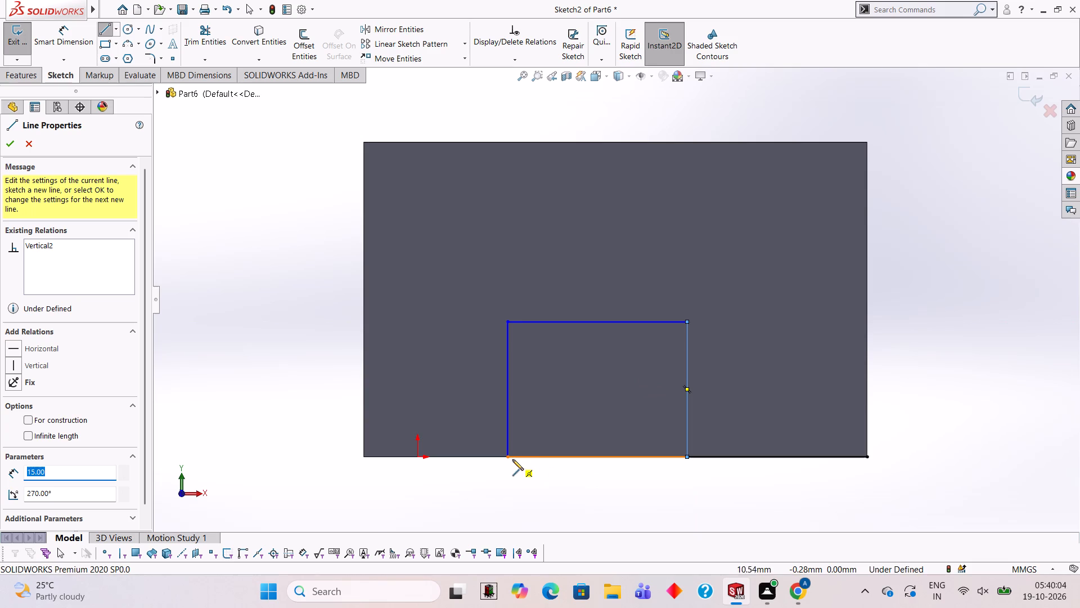
left_click(506, 457)
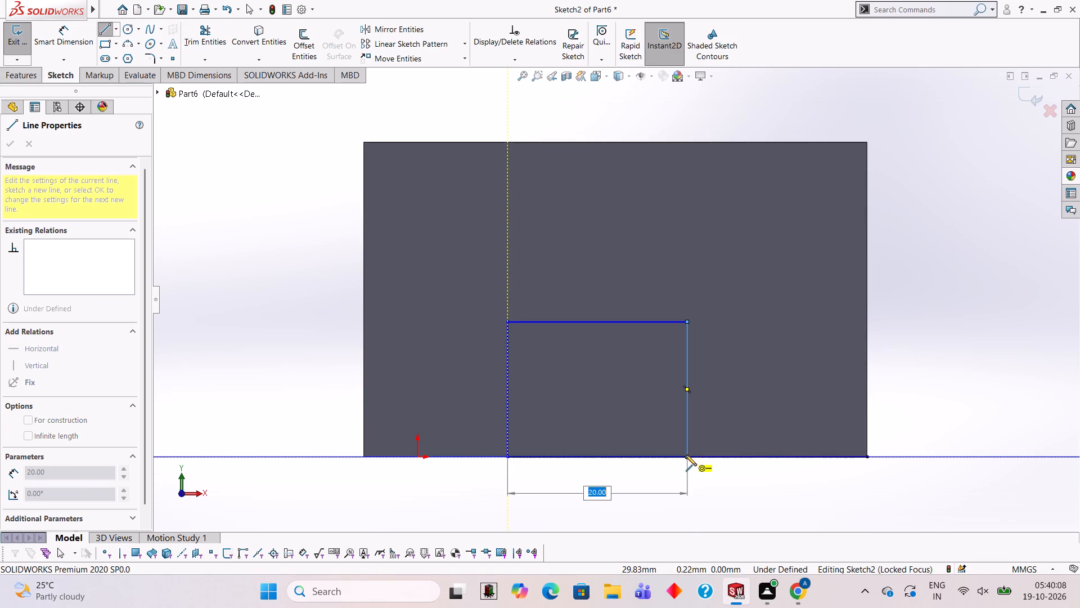
left_click(686, 455)
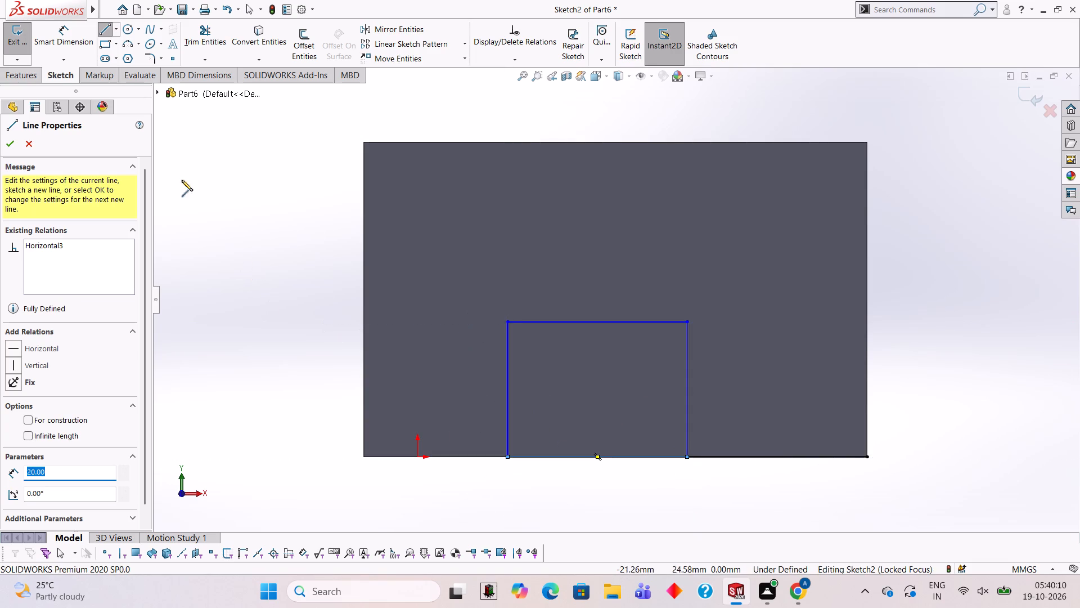
Make a blind Extruded Cut of the 20 × 15 mm rectangular region 110 mm deep through the block.
left_click(13, 73)
left_click(25, 54)
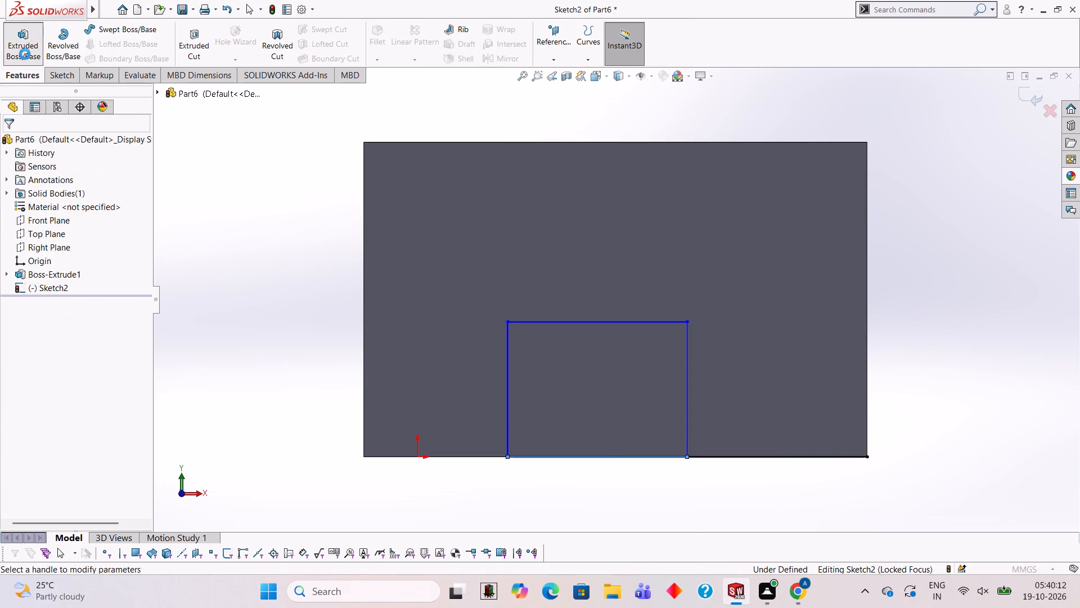
left_click(29, 147)
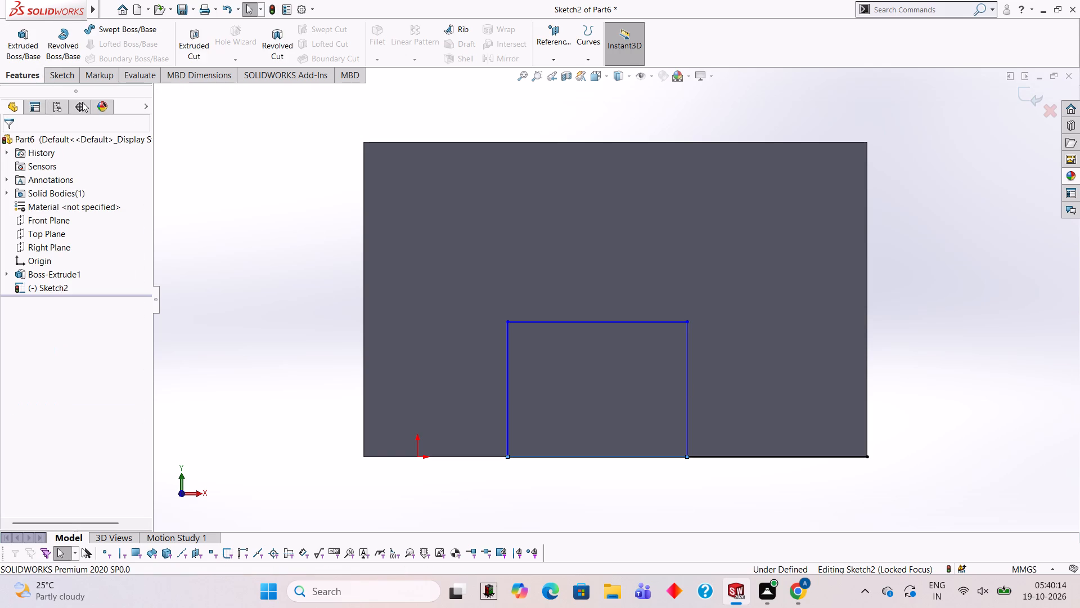
left_click(181, 51)
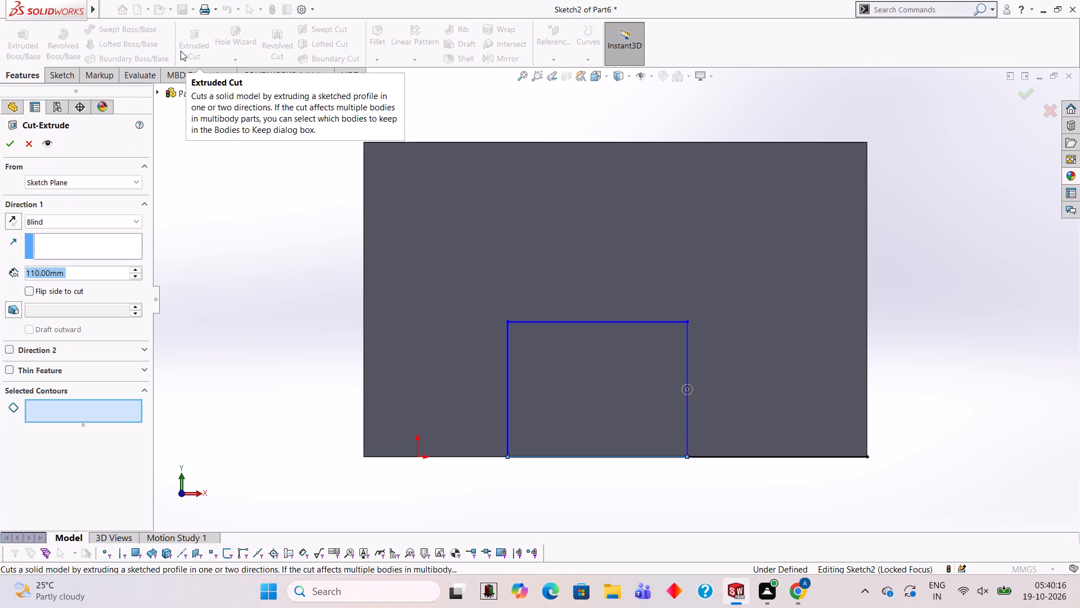
left_click(582, 377)
middle_click_drag(285, 259, 379, 342)
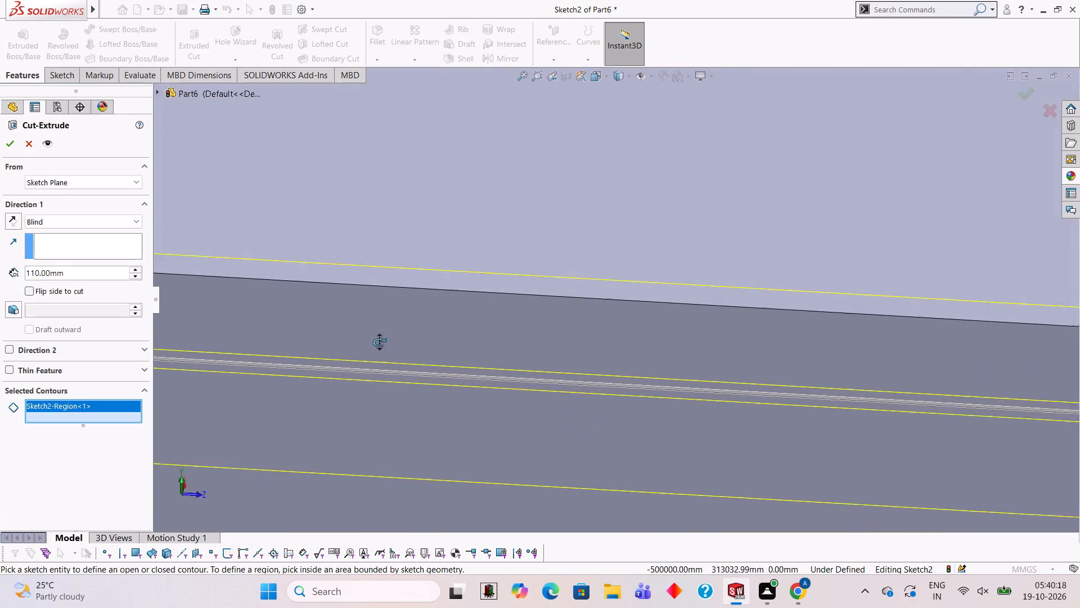
middle_click_drag(379, 342, 366, 309)
scroll(386, 305, "up", 2)
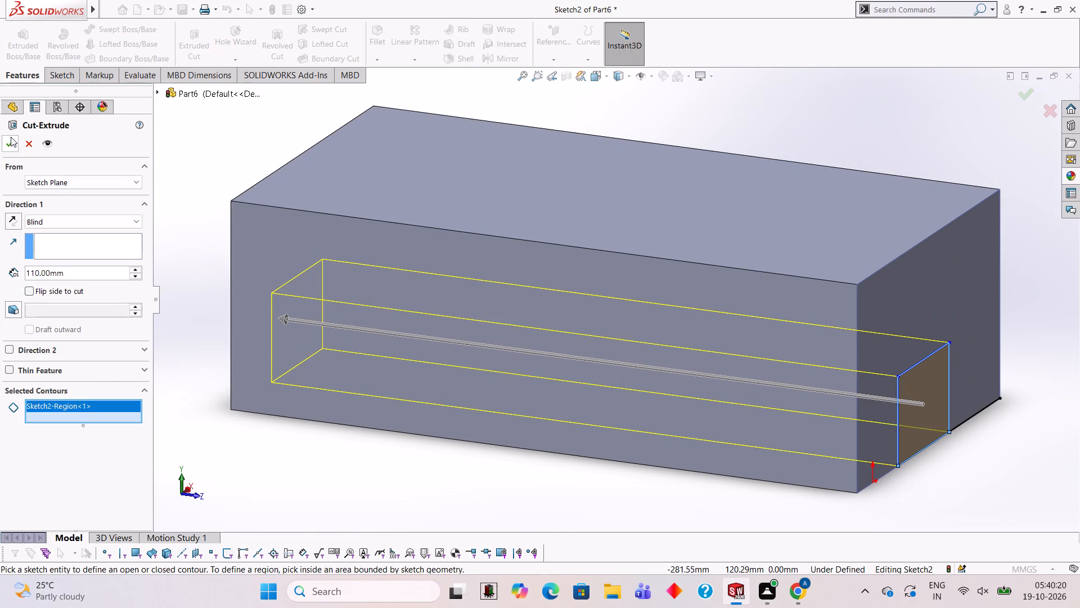
left_click(3, 138)
left_click(159, 150)
Open a sketch on the block's slotted front face and draw a 56 mm horizontal line leftward from its lower-left corner.
scroll(430, 235, "up", 3)
middle_click_drag(528, 320, 483, 311)
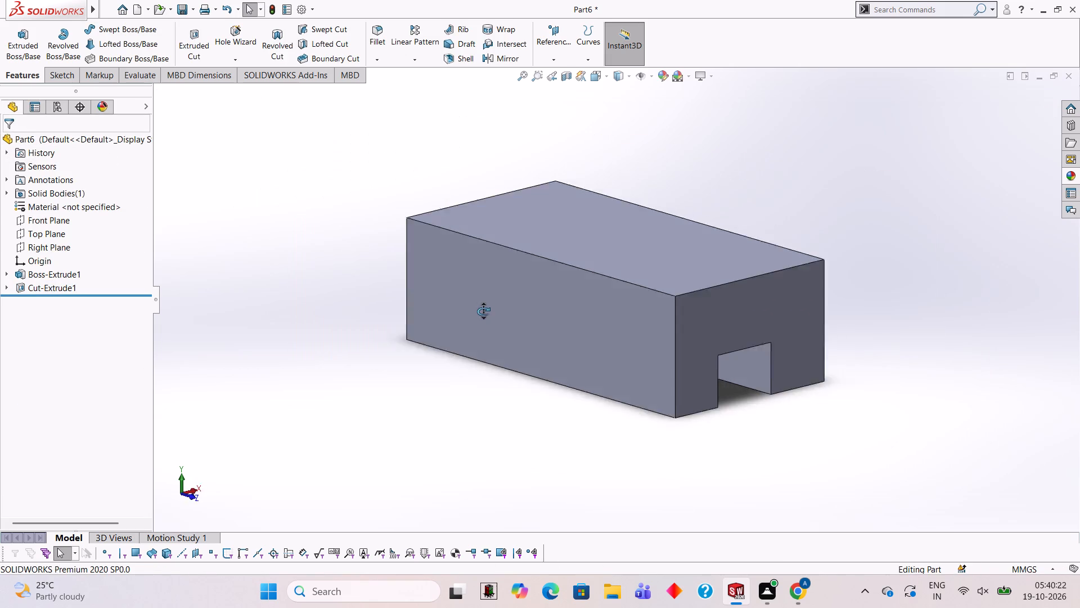
middle_click_drag(483, 311, 494, 311)
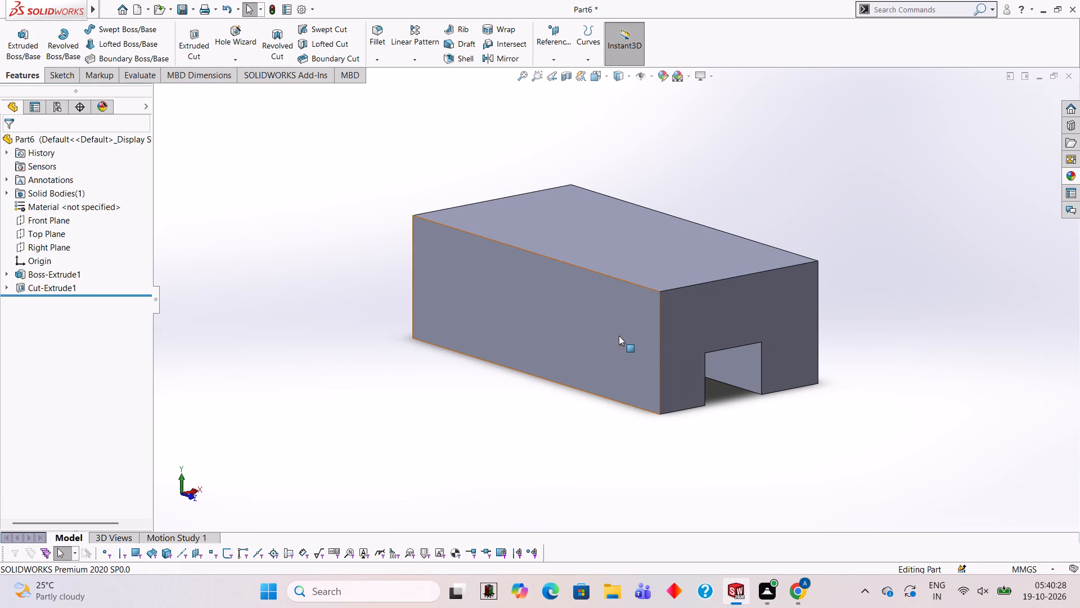
left_click(678, 314)
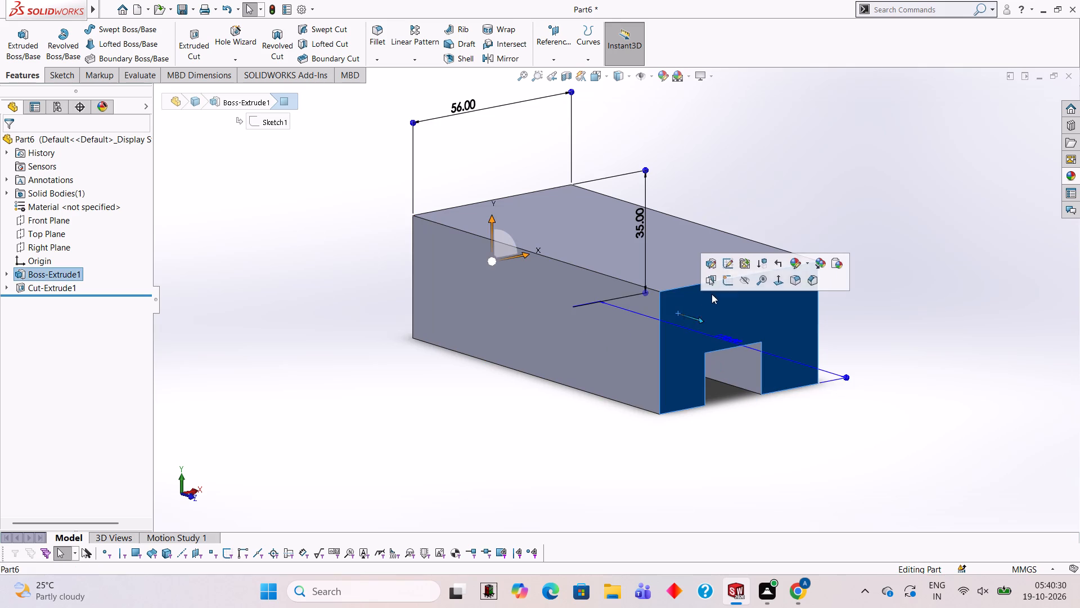
left_click(725, 277)
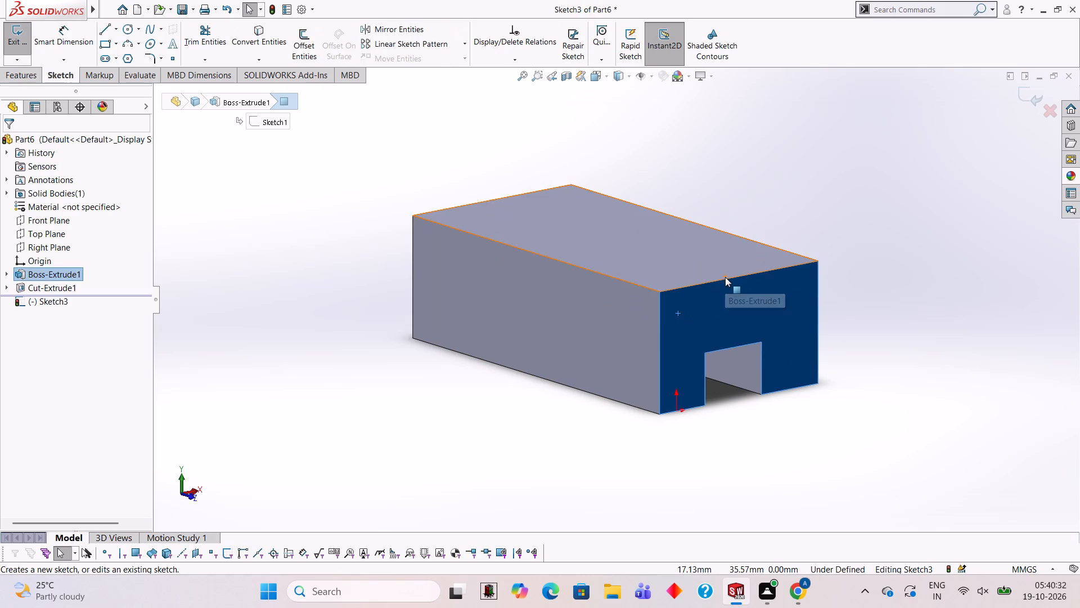
key("ctrl+8")
scroll(490, 269, "up", 5)
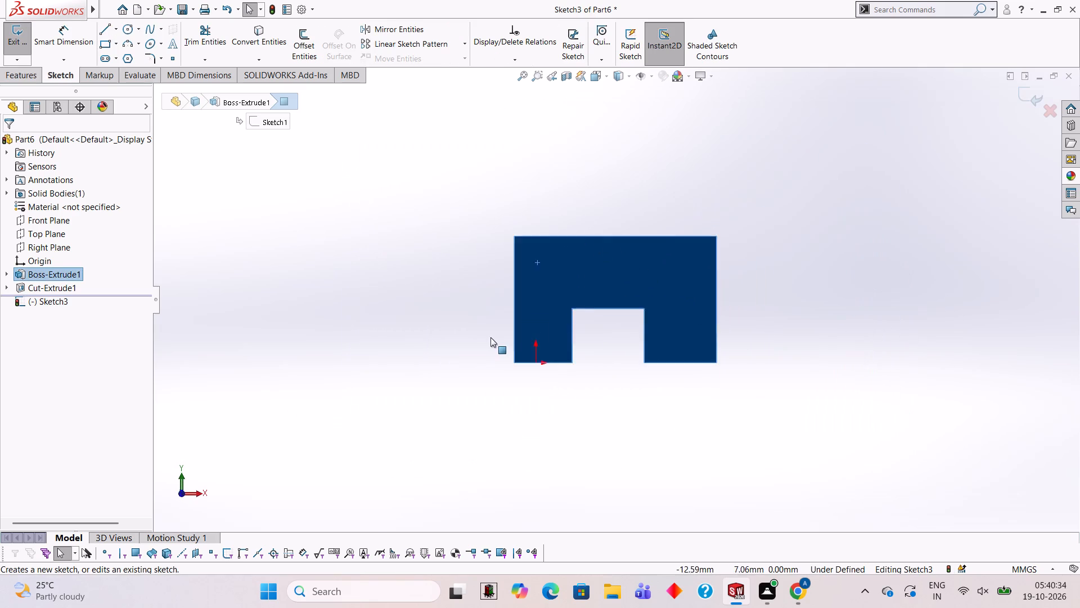
scroll(490, 337, "down", 1)
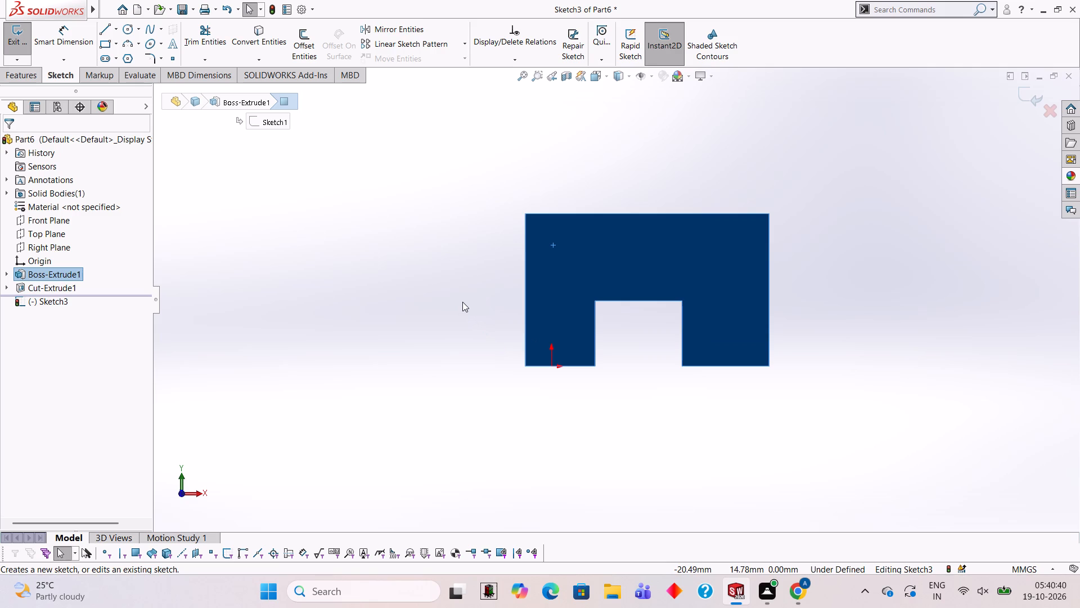
left_click(107, 29)
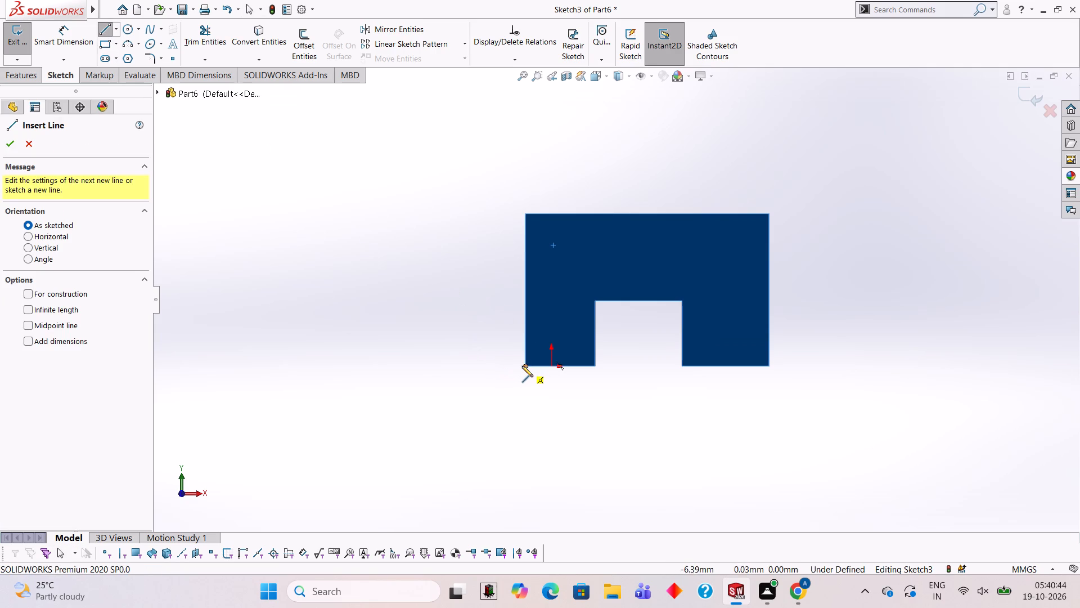
left_click(526, 367)
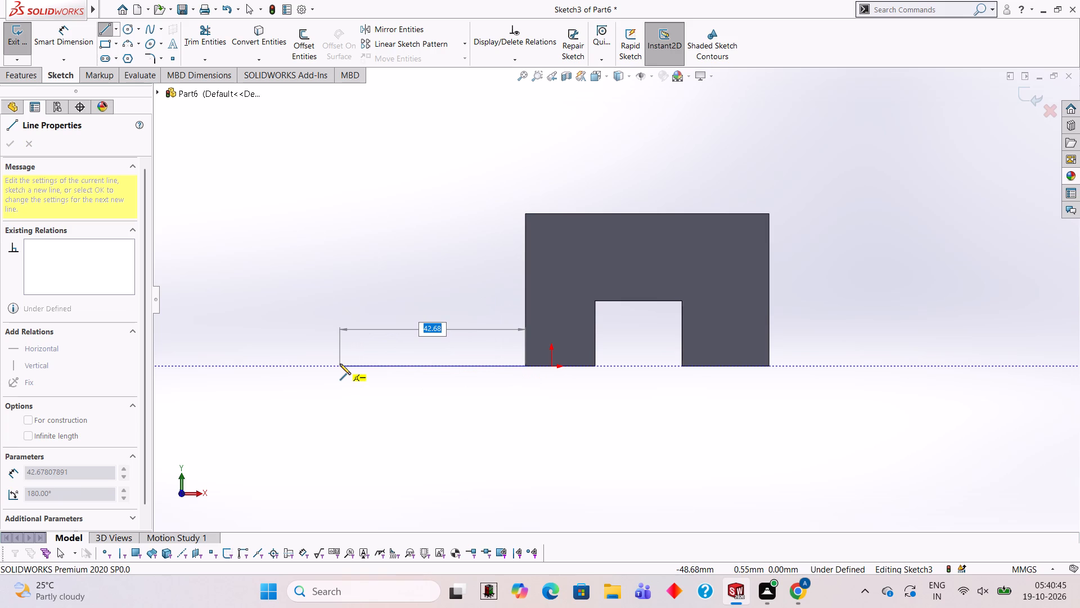
type("56")
key("Return")
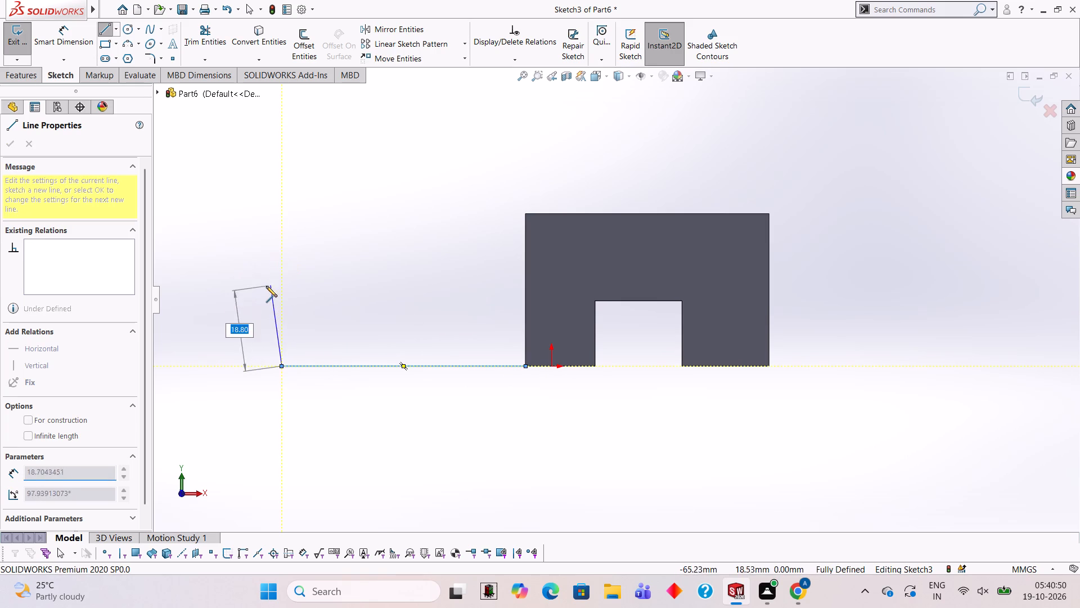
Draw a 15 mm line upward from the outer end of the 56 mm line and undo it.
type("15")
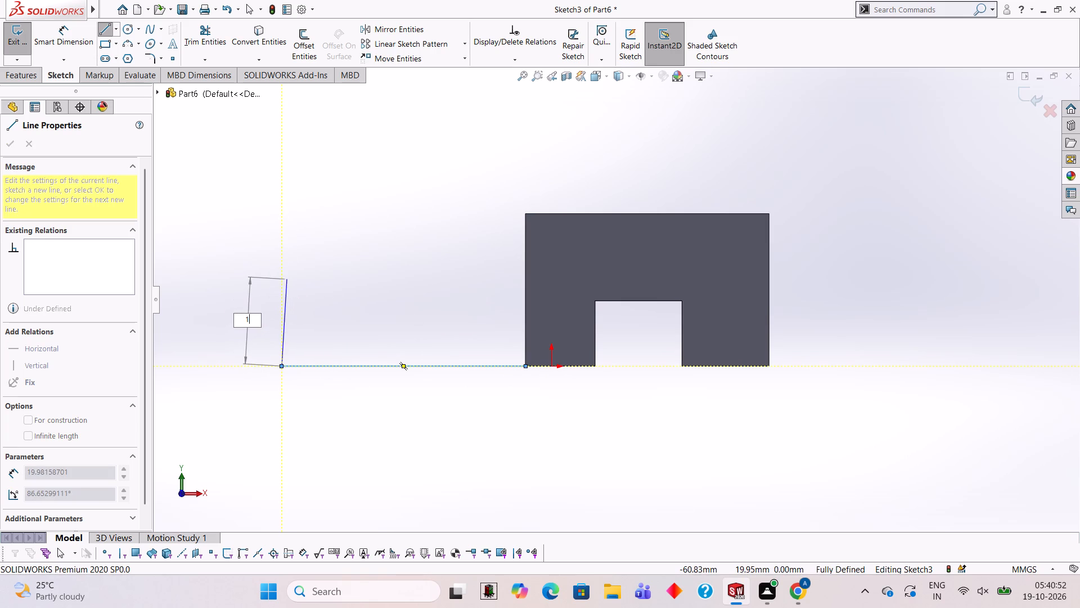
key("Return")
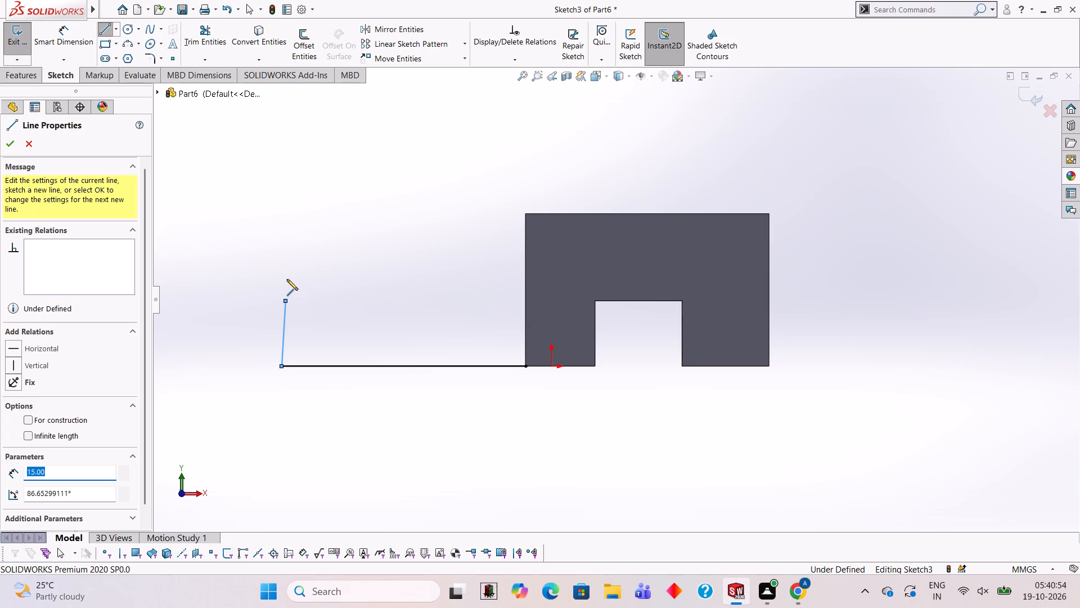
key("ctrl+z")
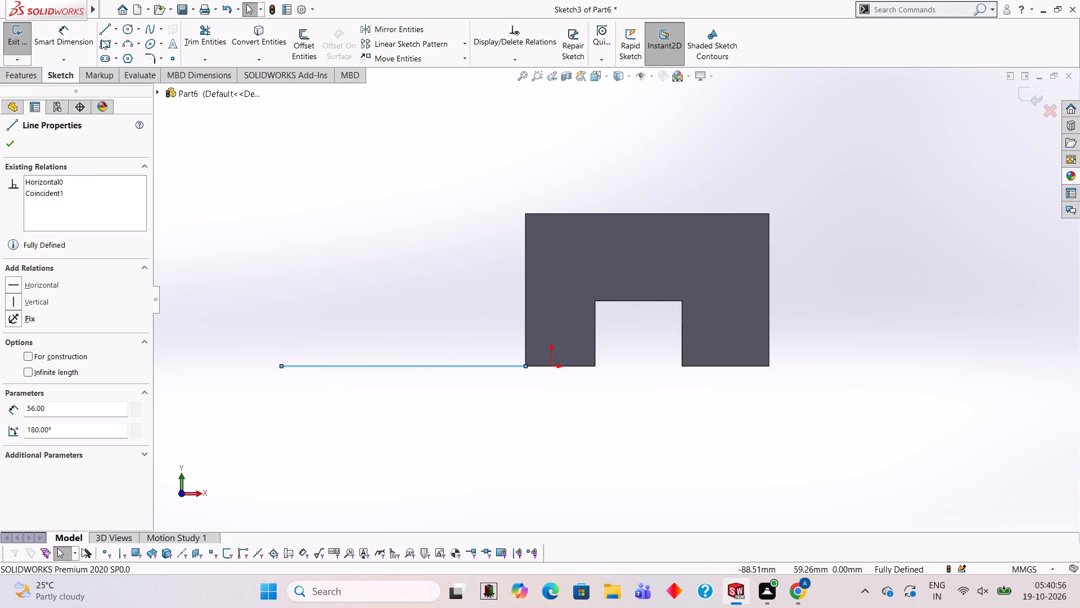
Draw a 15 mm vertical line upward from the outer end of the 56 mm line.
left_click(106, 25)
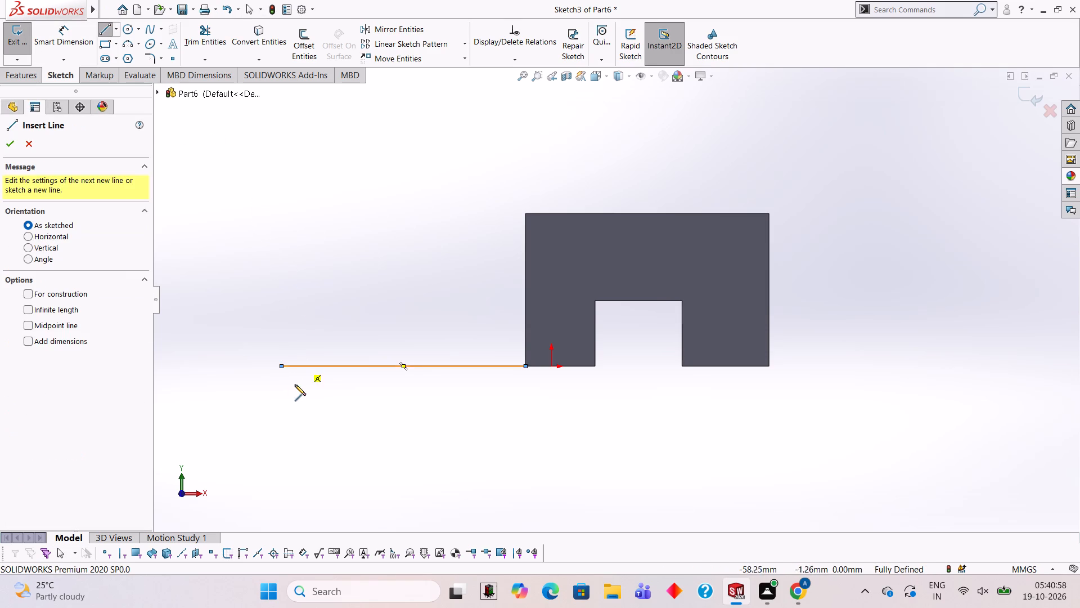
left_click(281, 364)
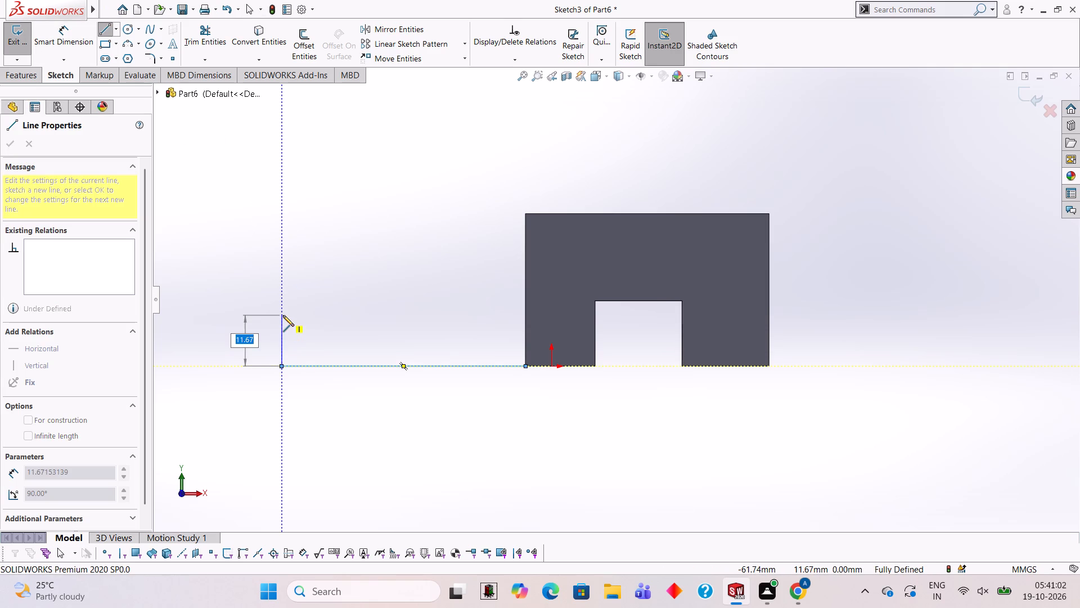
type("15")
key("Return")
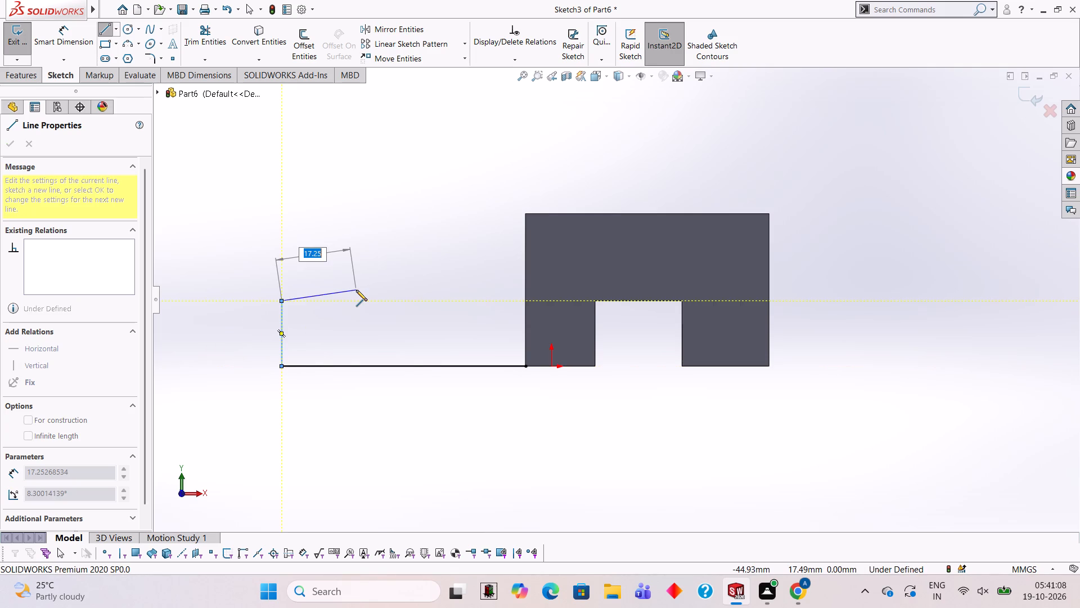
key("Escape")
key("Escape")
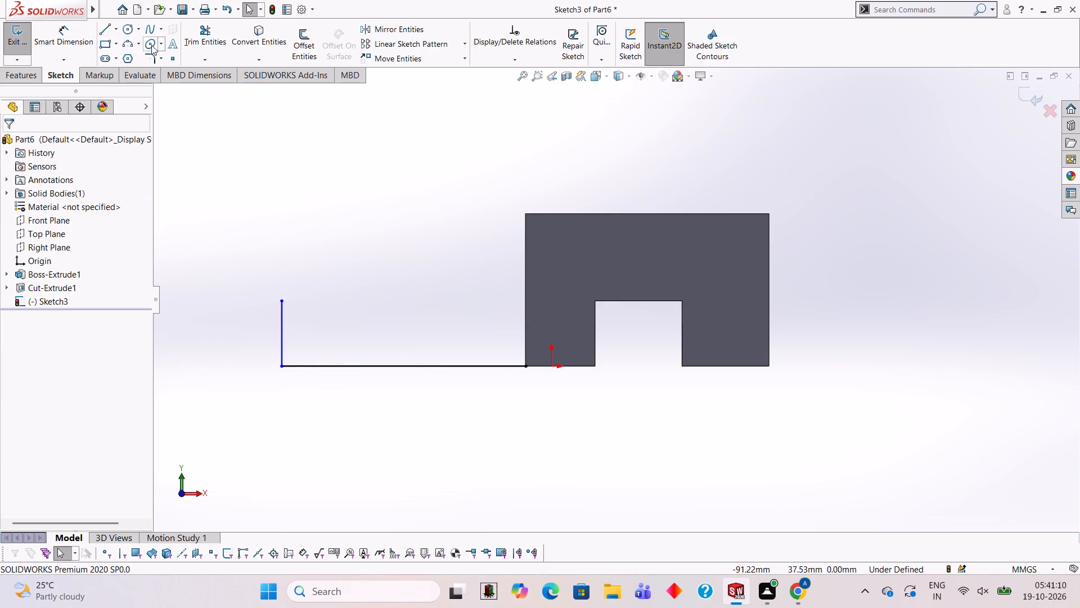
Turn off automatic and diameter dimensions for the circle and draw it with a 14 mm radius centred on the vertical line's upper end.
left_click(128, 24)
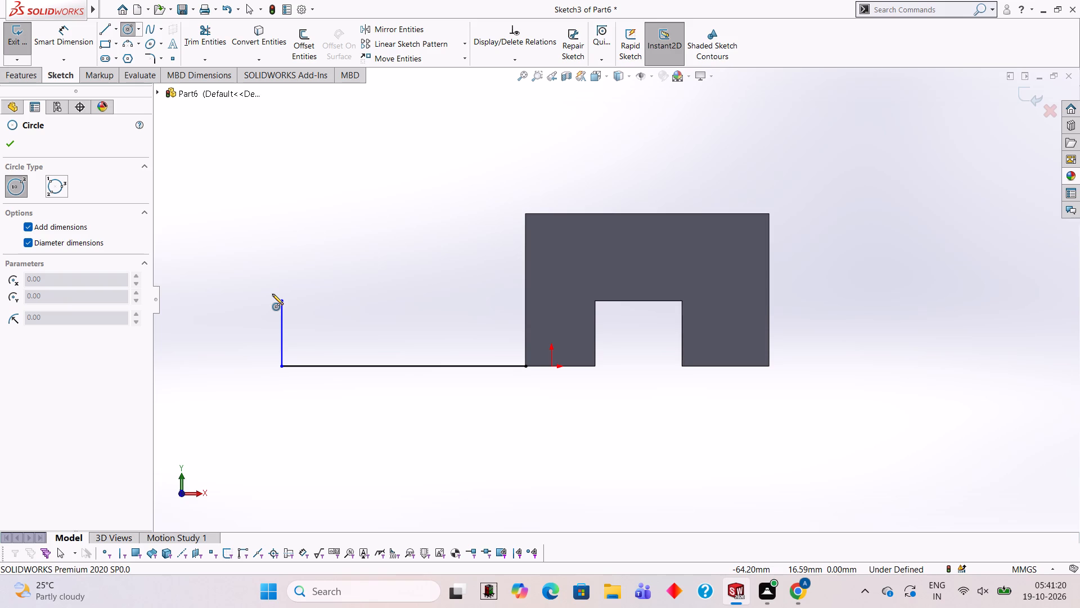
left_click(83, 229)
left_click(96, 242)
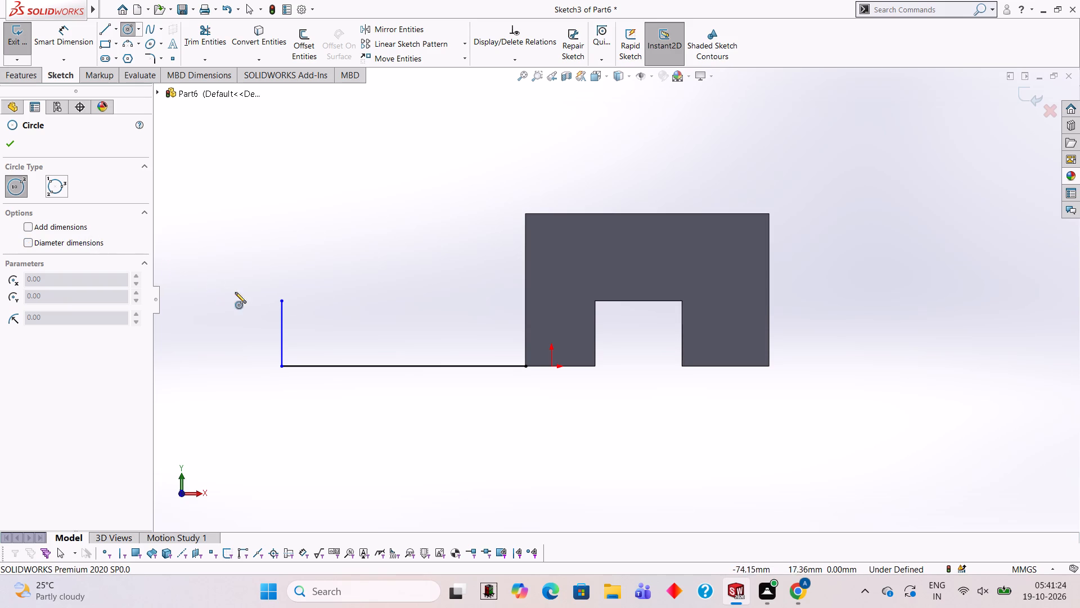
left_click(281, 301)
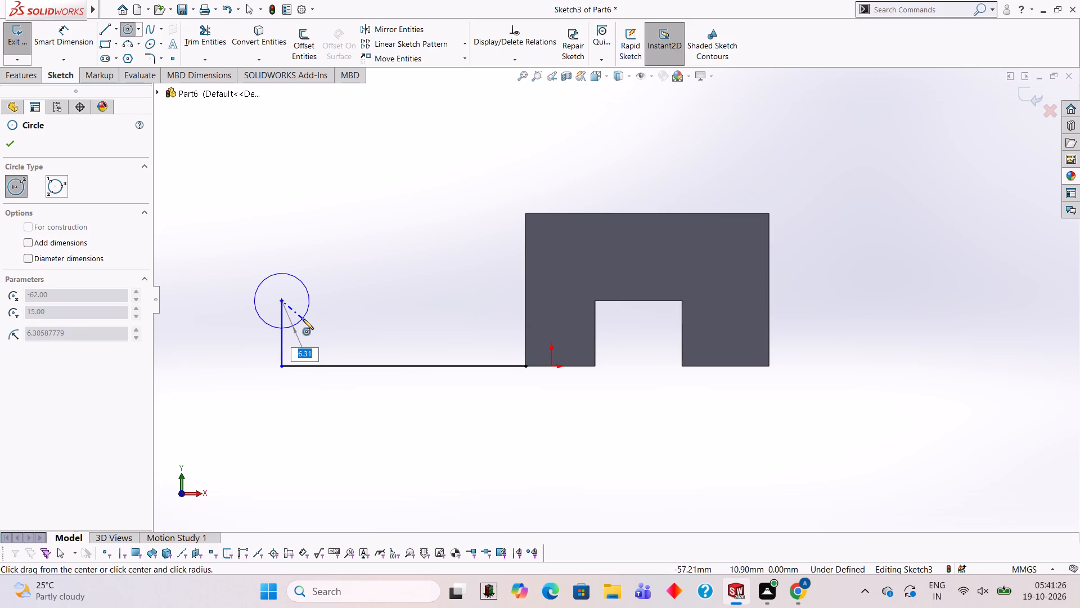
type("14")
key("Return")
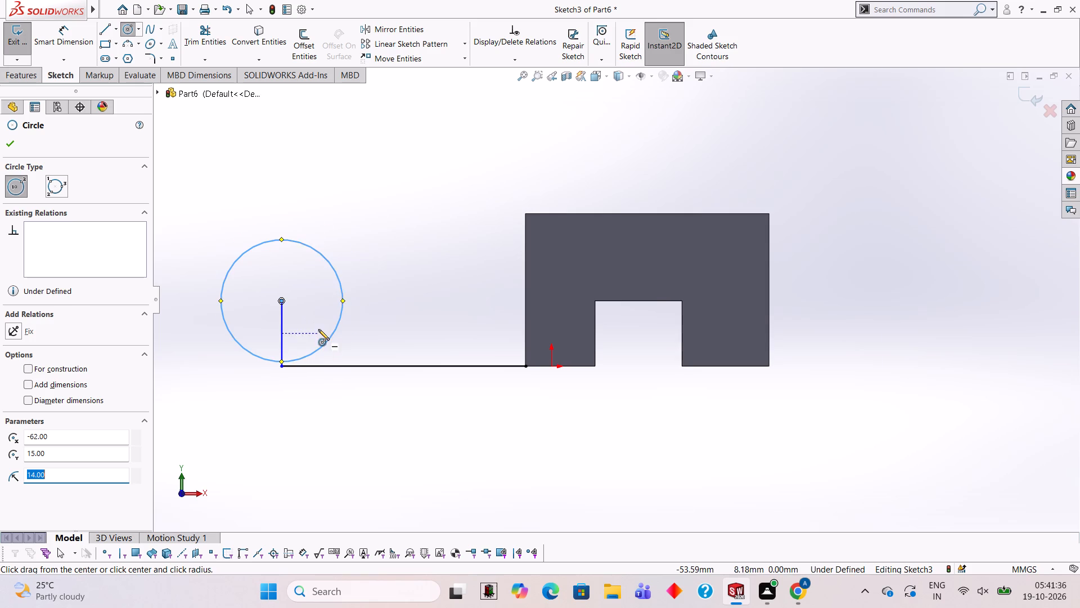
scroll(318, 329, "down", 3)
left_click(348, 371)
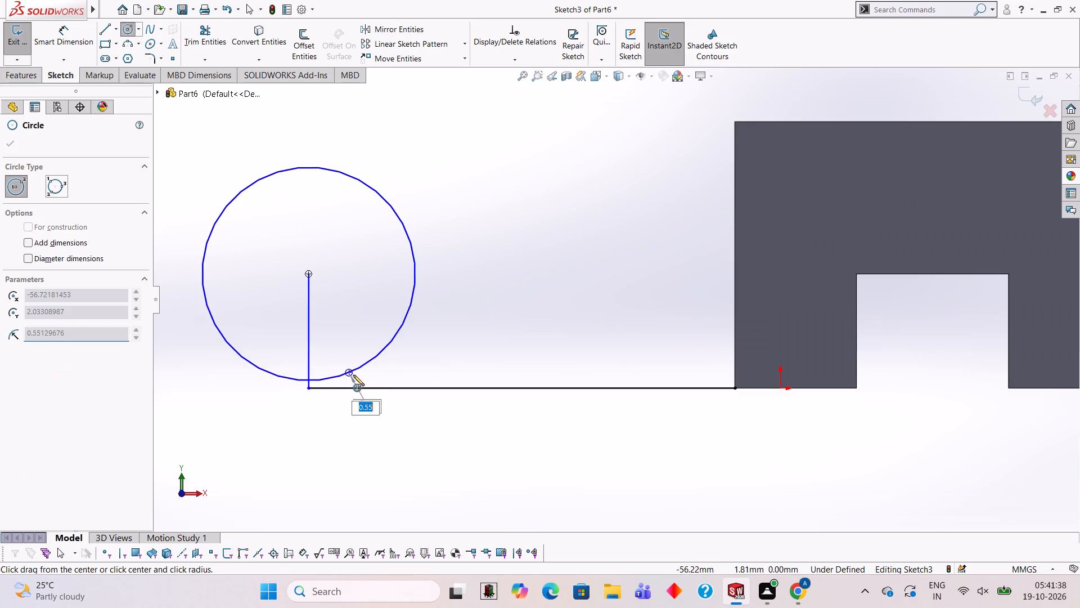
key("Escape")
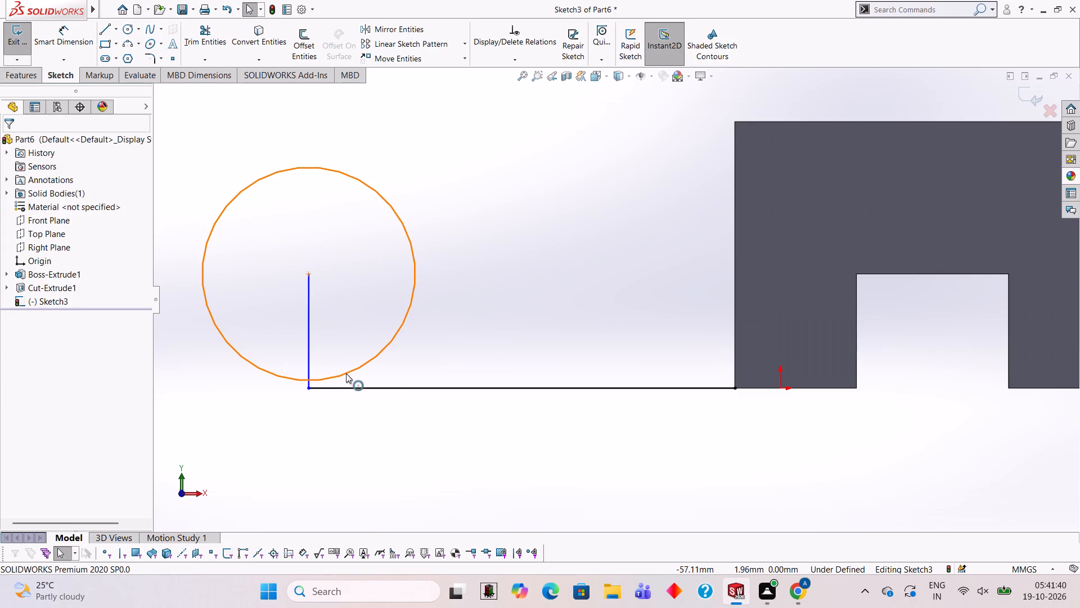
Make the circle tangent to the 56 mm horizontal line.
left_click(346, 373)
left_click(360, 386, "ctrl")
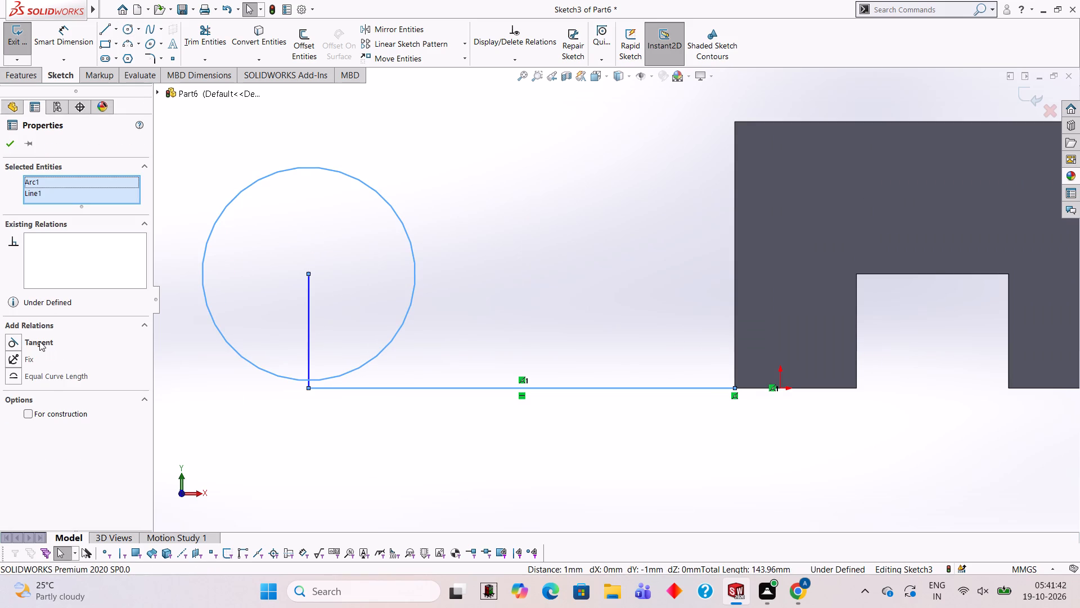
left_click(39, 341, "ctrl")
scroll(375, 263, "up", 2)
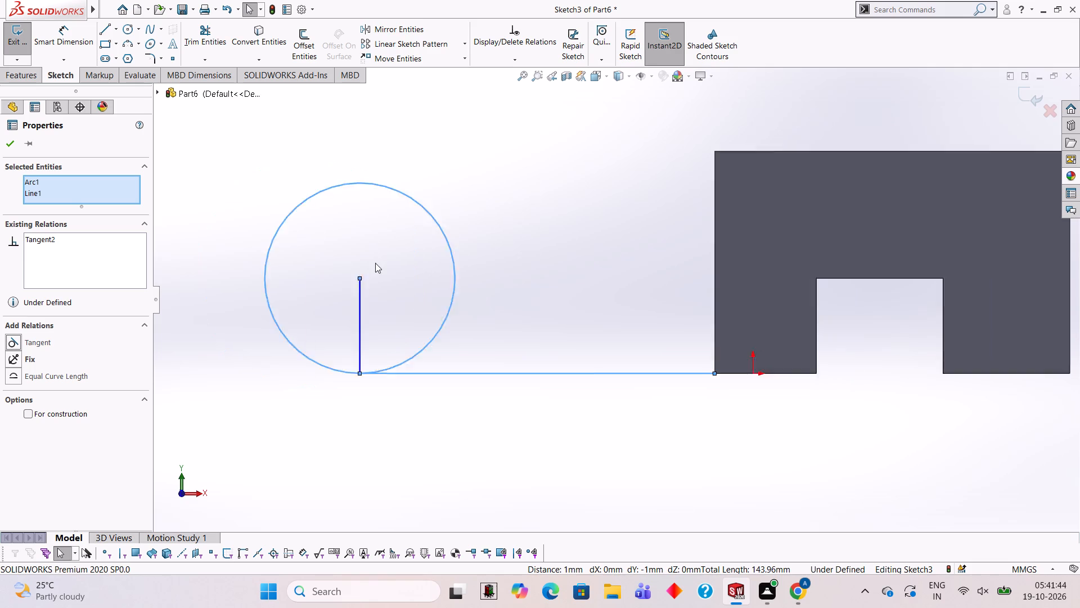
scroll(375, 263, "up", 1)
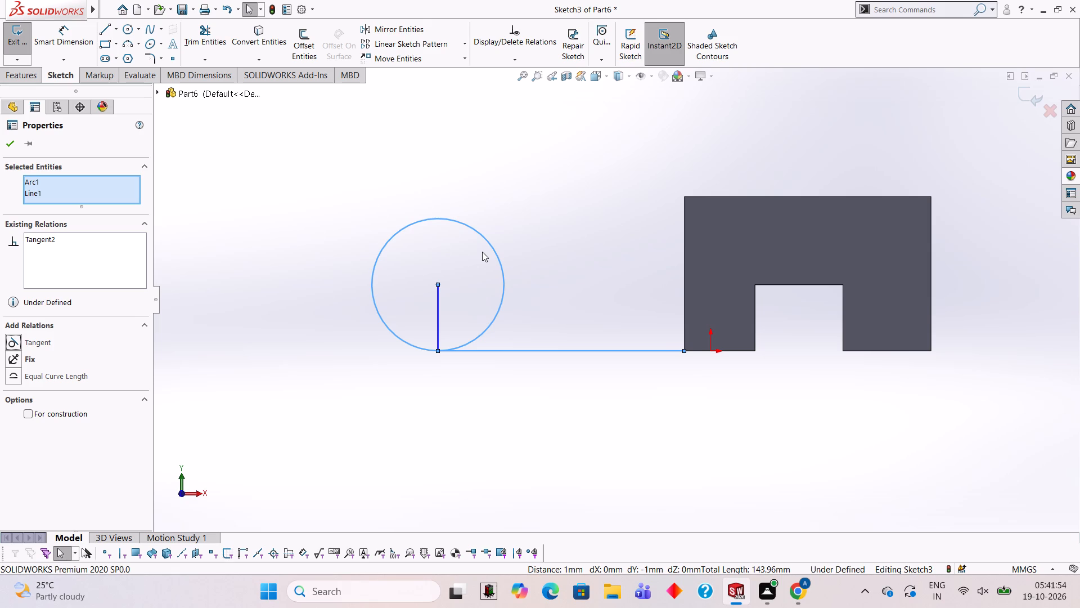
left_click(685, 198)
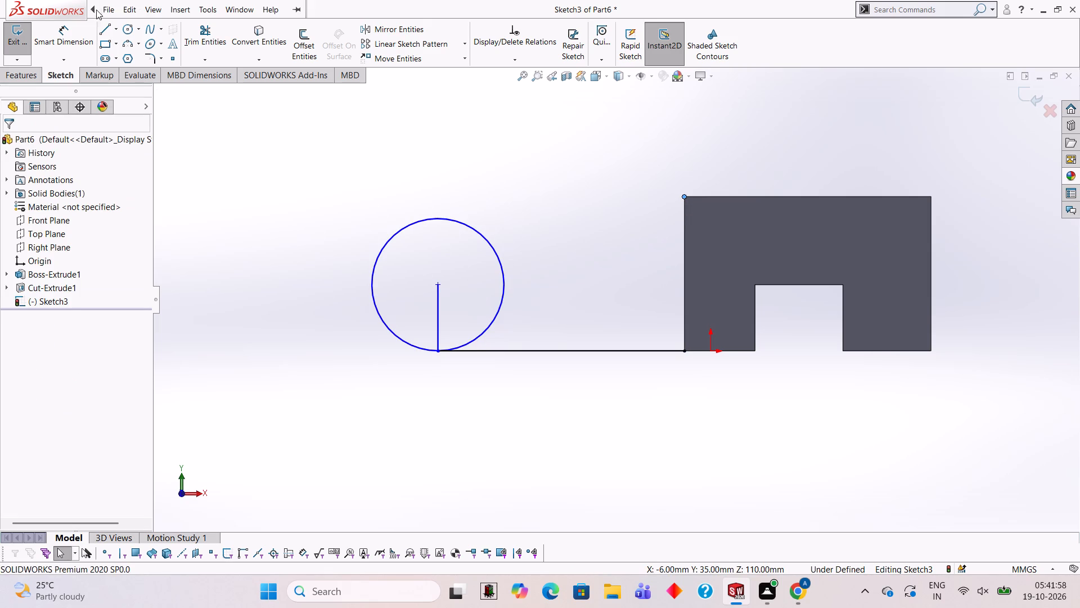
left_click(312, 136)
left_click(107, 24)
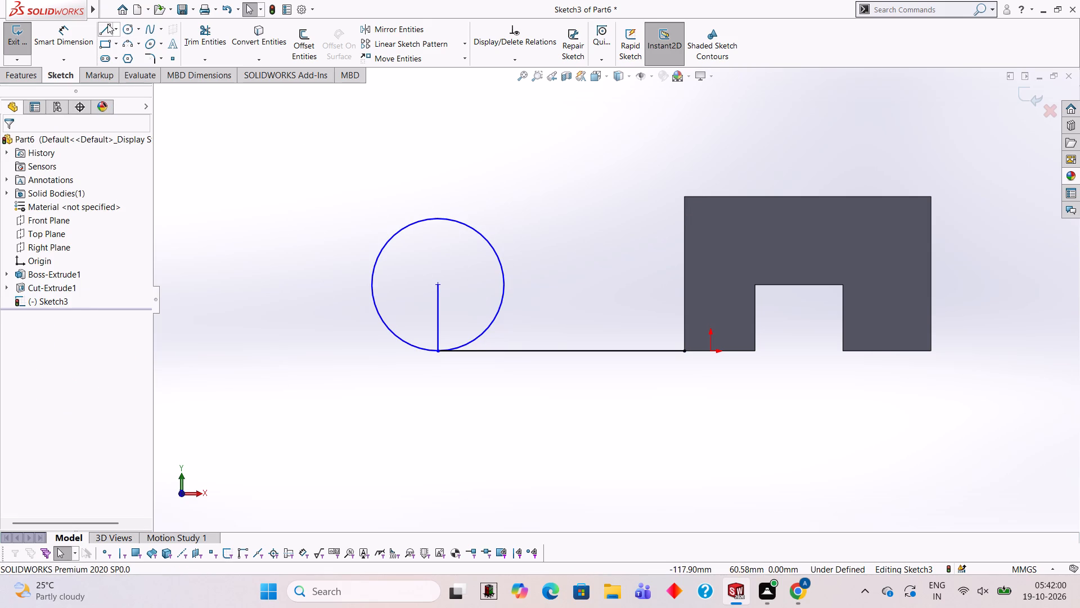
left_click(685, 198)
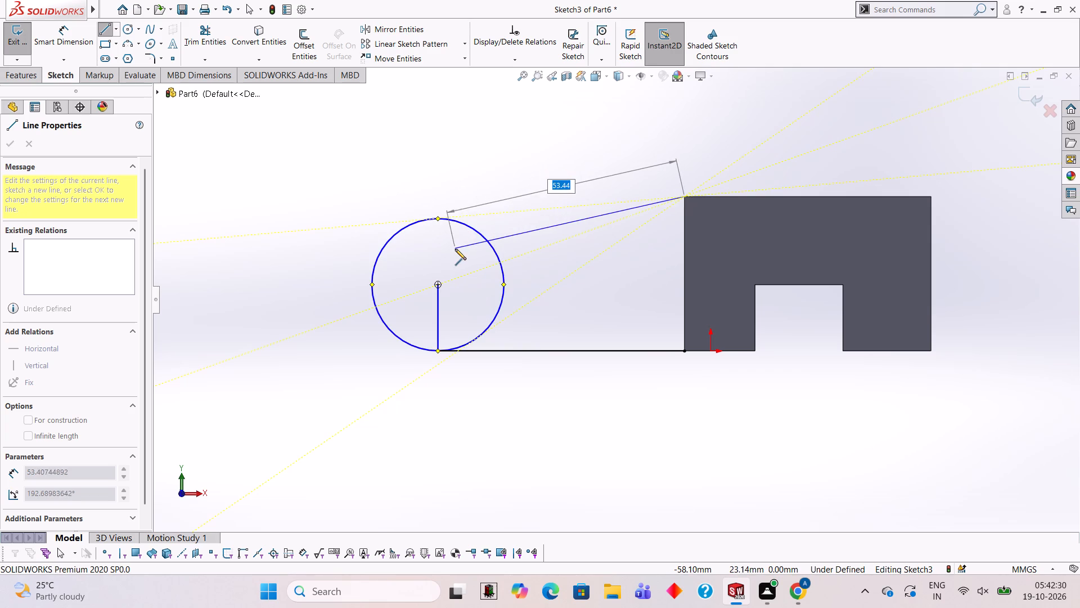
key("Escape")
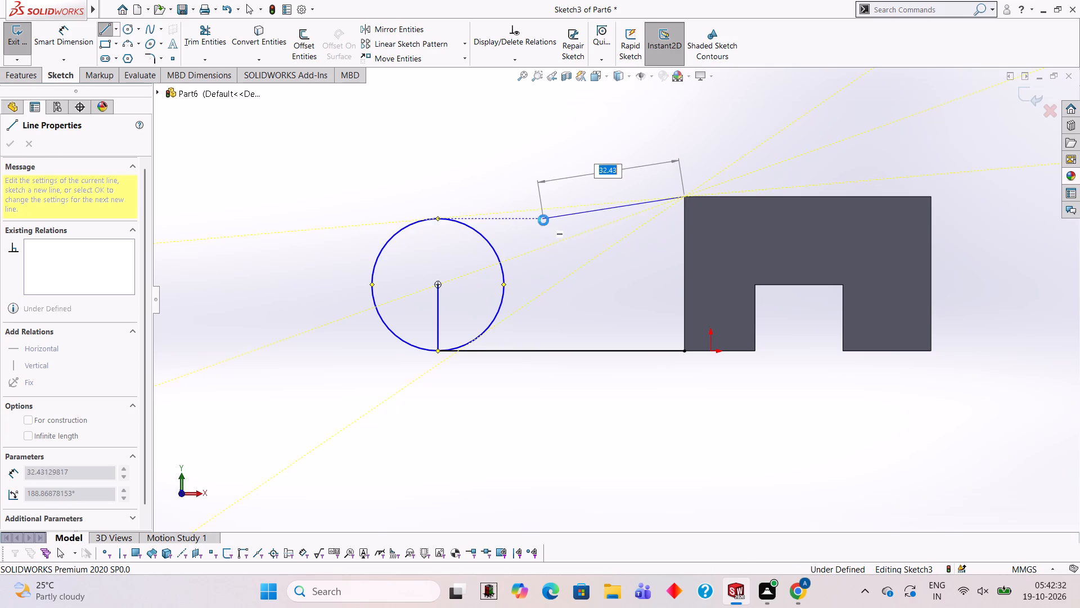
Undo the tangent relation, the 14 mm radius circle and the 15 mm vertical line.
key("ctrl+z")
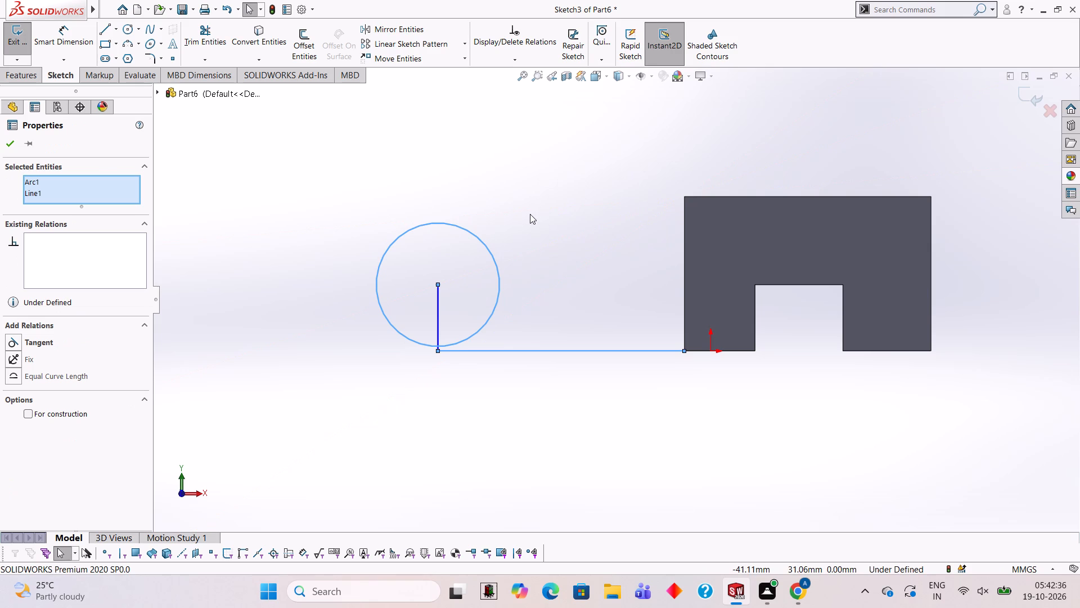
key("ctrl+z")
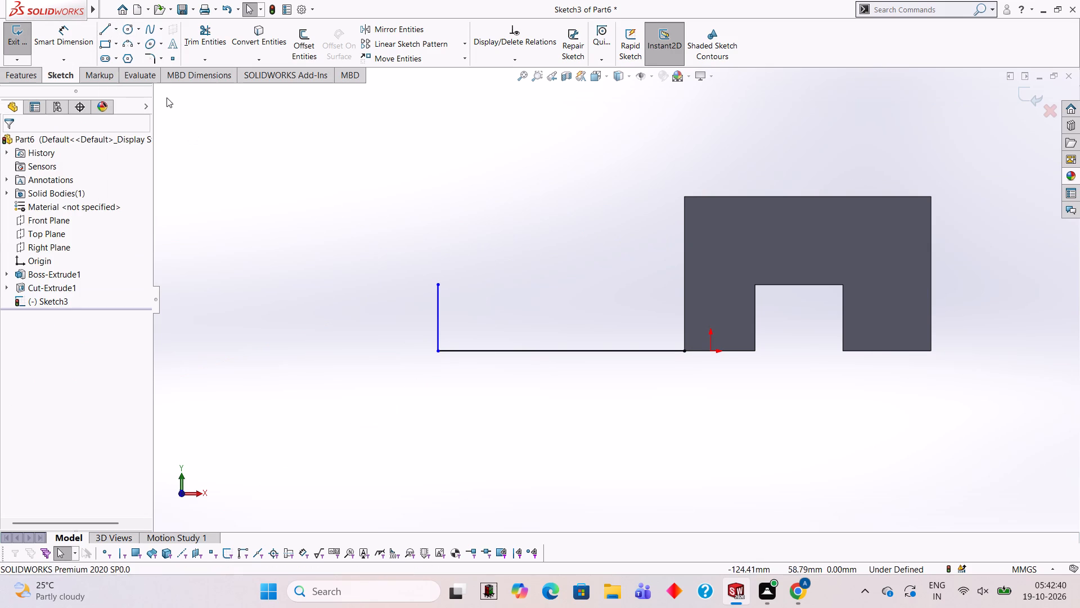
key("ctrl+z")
Draw a 14 mm vertical line upward from the outer end of the 56 mm line.
left_click(107, 28)
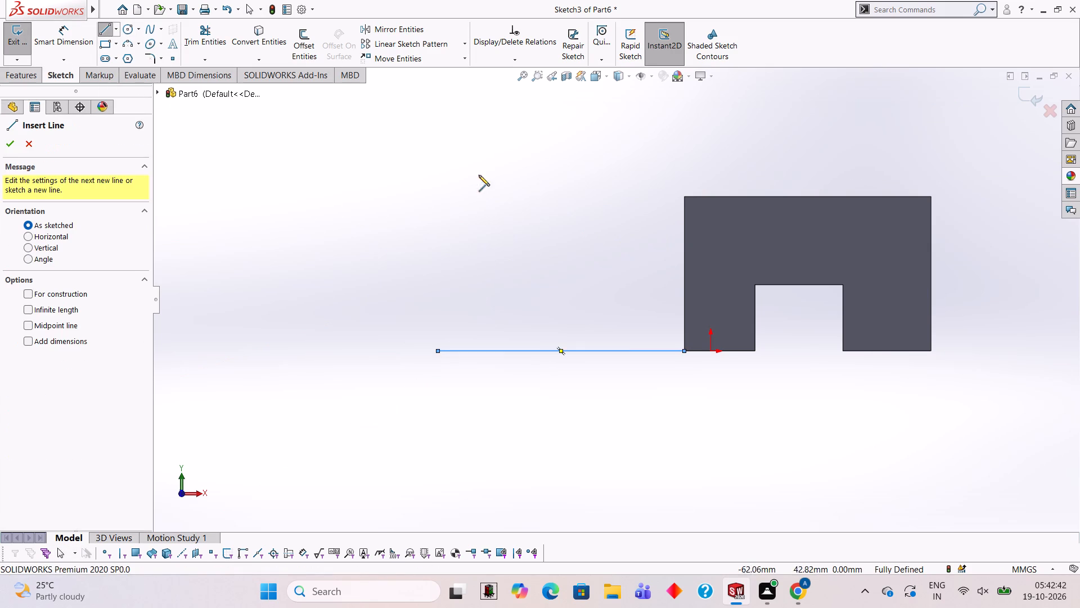
left_click(438, 351)
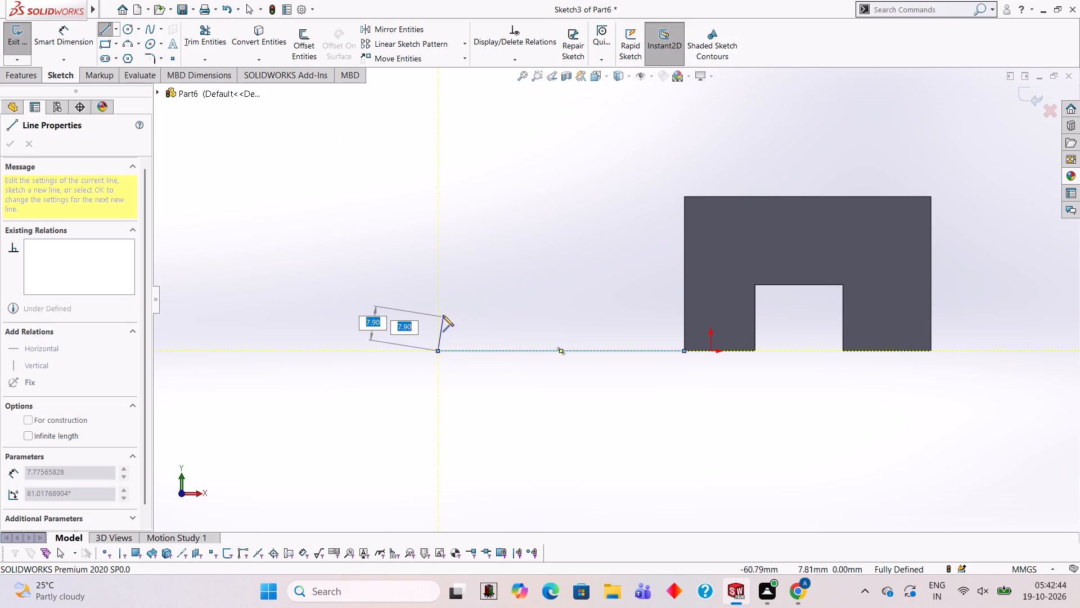
type("14")
key("Return")
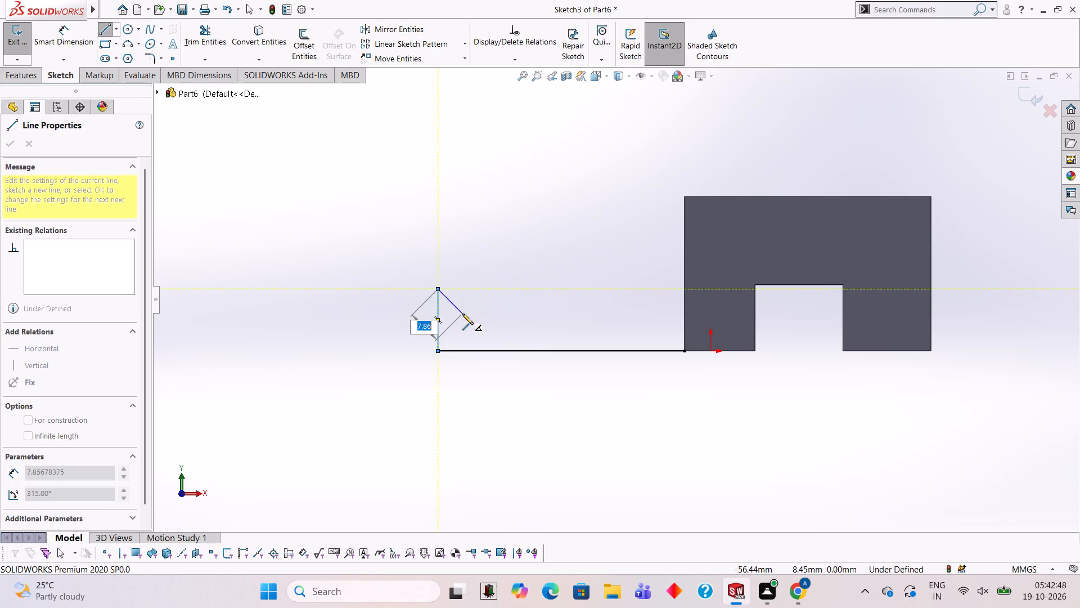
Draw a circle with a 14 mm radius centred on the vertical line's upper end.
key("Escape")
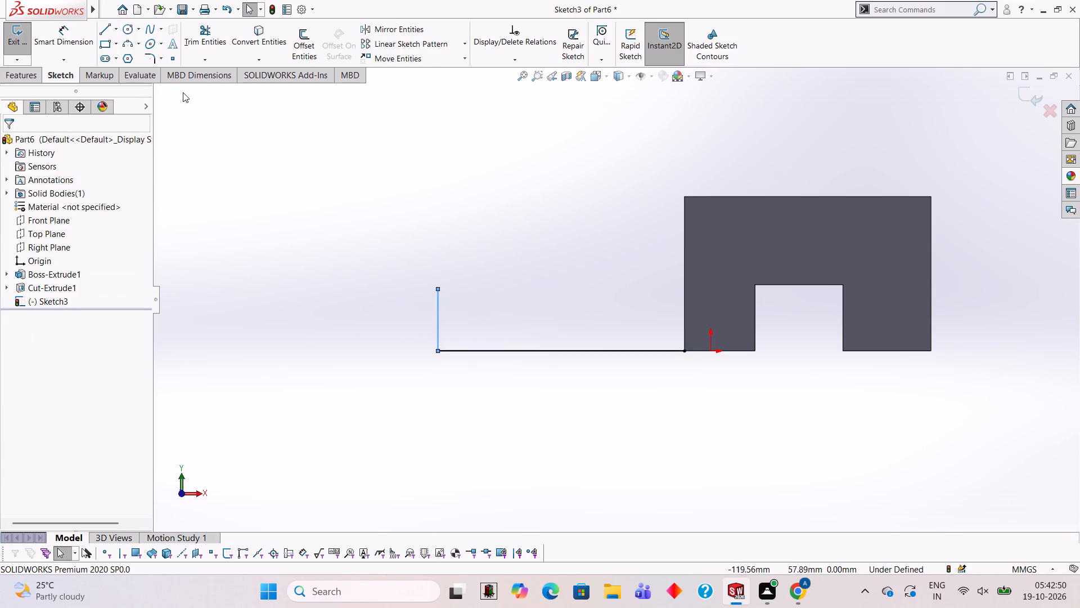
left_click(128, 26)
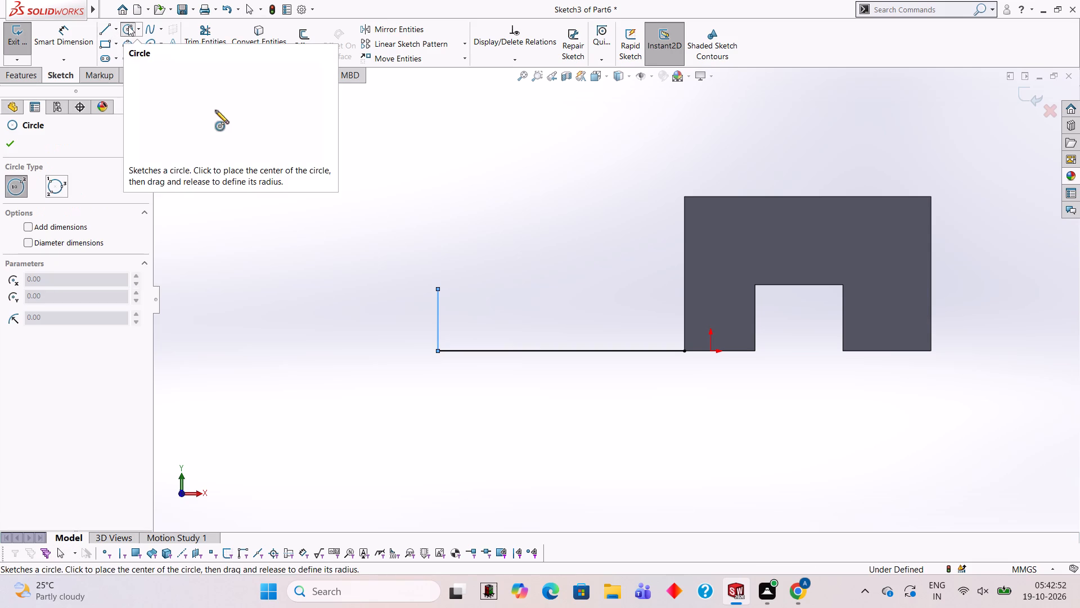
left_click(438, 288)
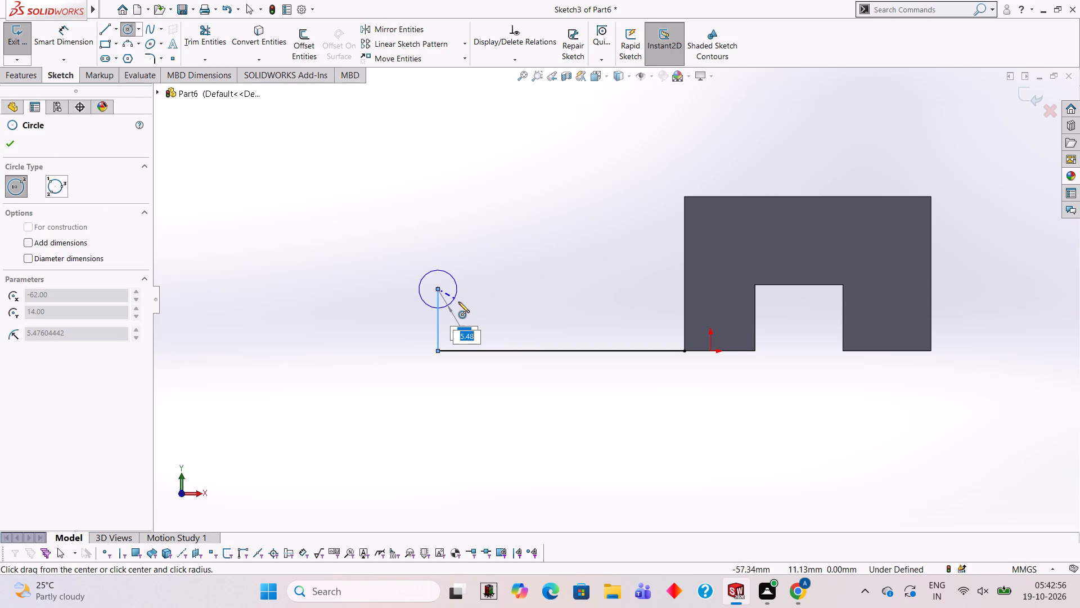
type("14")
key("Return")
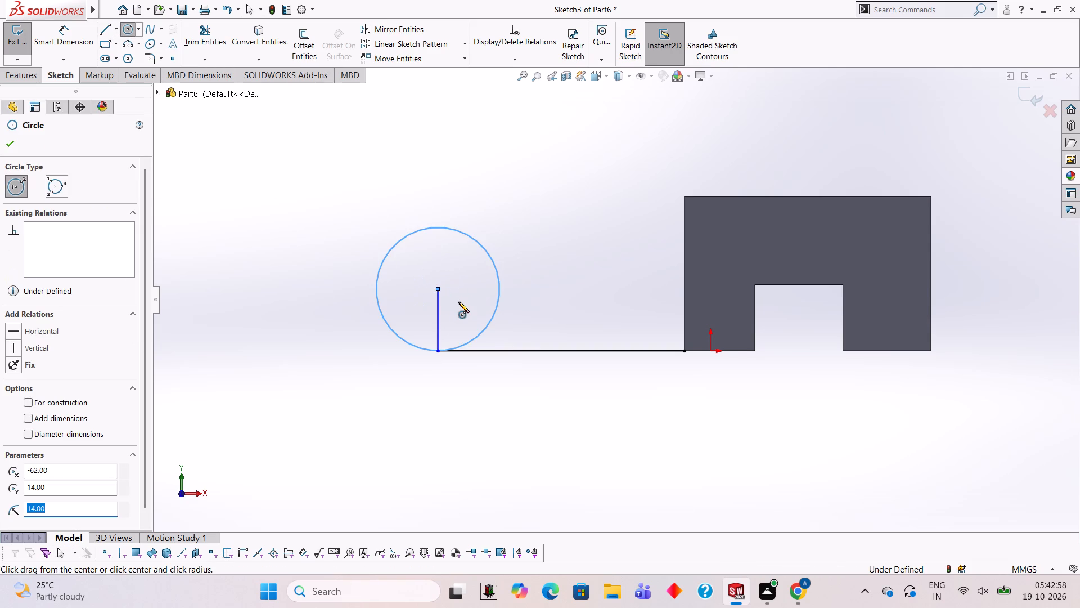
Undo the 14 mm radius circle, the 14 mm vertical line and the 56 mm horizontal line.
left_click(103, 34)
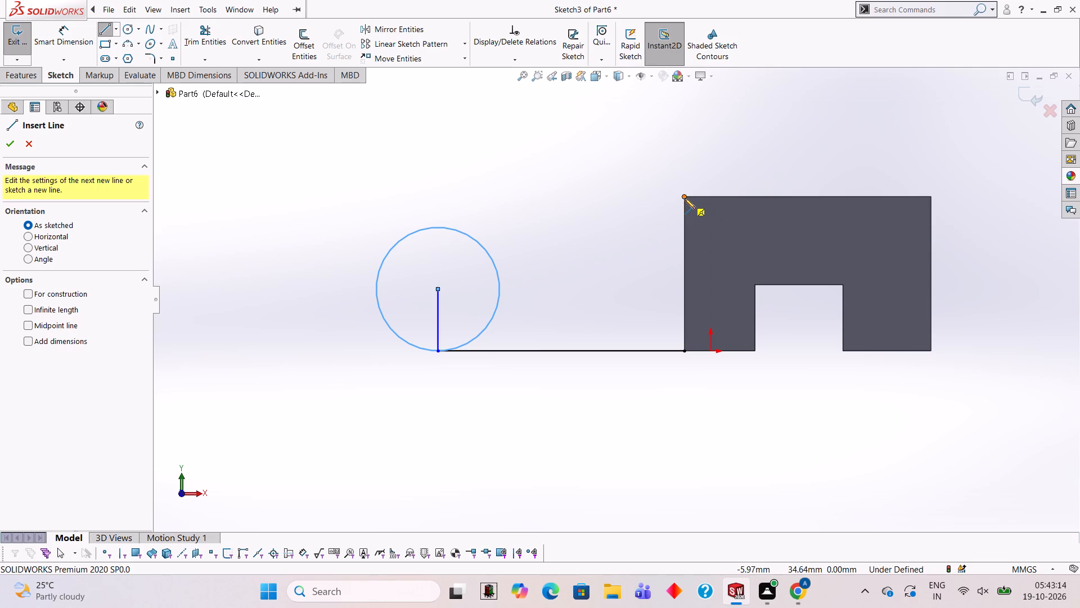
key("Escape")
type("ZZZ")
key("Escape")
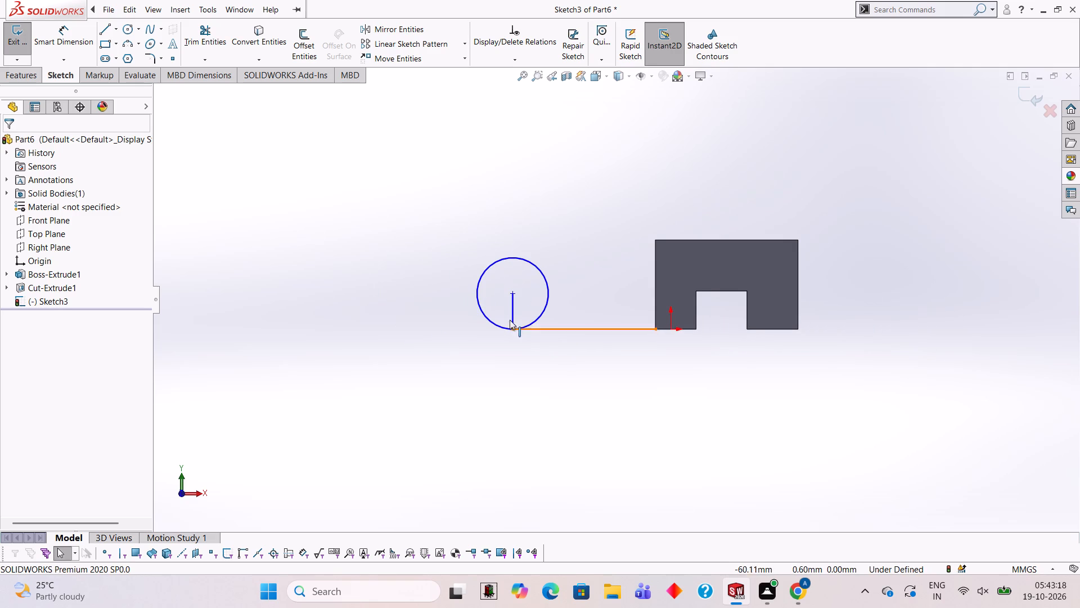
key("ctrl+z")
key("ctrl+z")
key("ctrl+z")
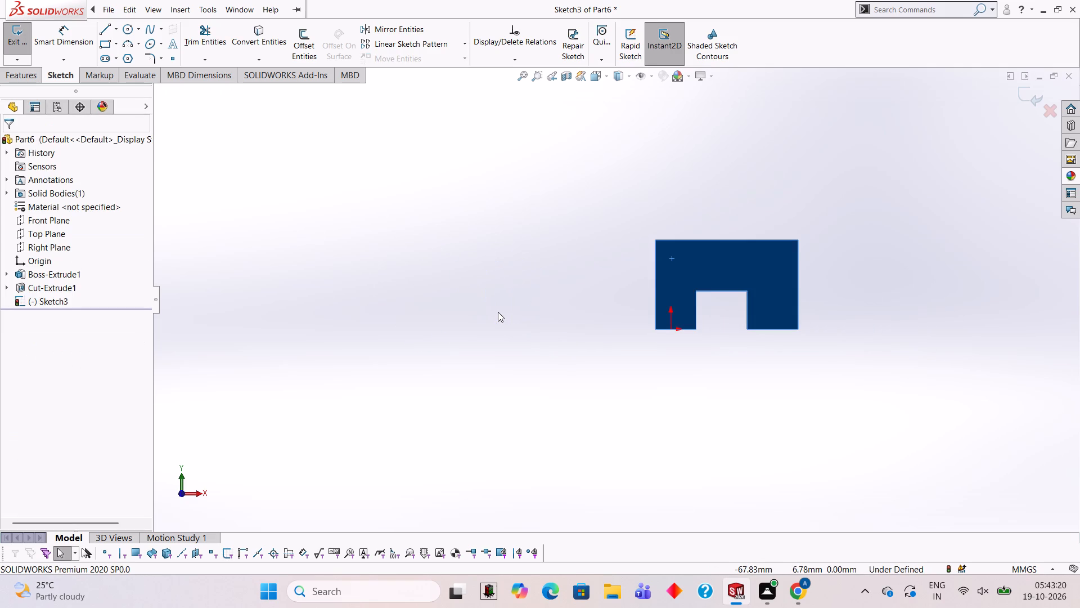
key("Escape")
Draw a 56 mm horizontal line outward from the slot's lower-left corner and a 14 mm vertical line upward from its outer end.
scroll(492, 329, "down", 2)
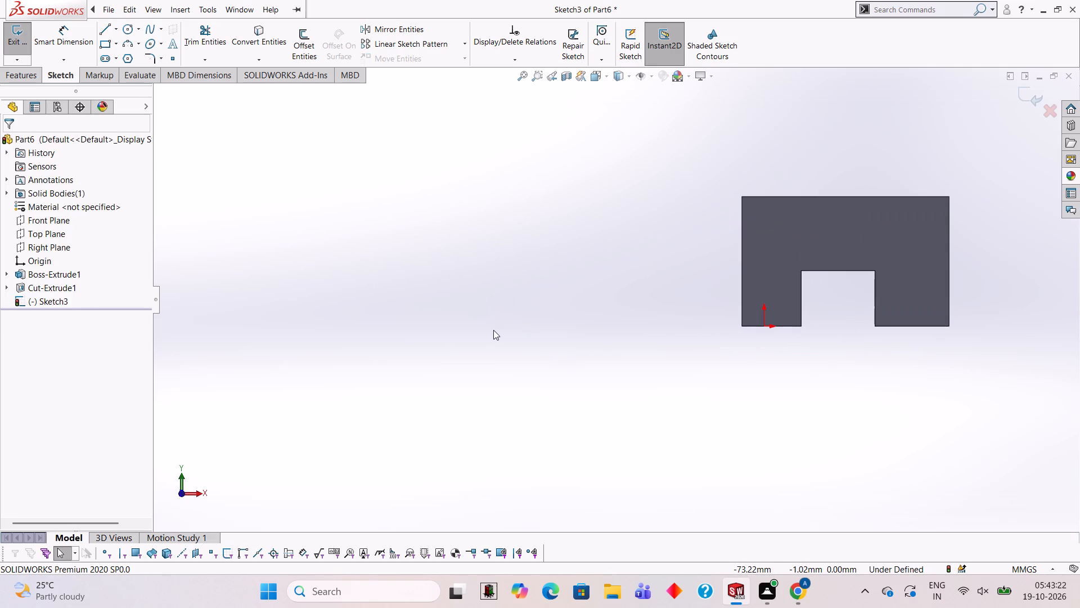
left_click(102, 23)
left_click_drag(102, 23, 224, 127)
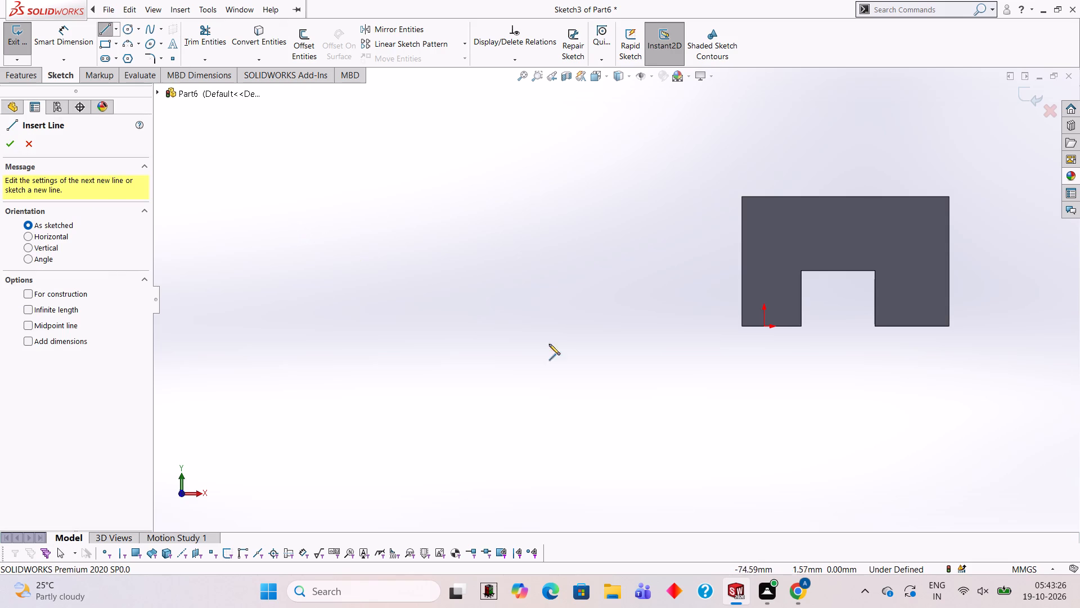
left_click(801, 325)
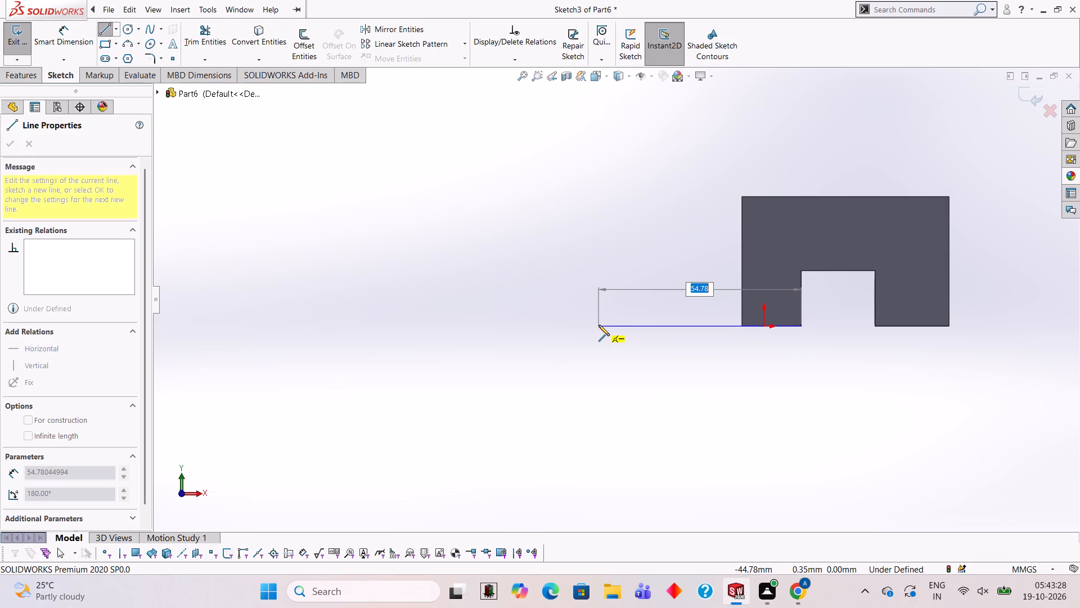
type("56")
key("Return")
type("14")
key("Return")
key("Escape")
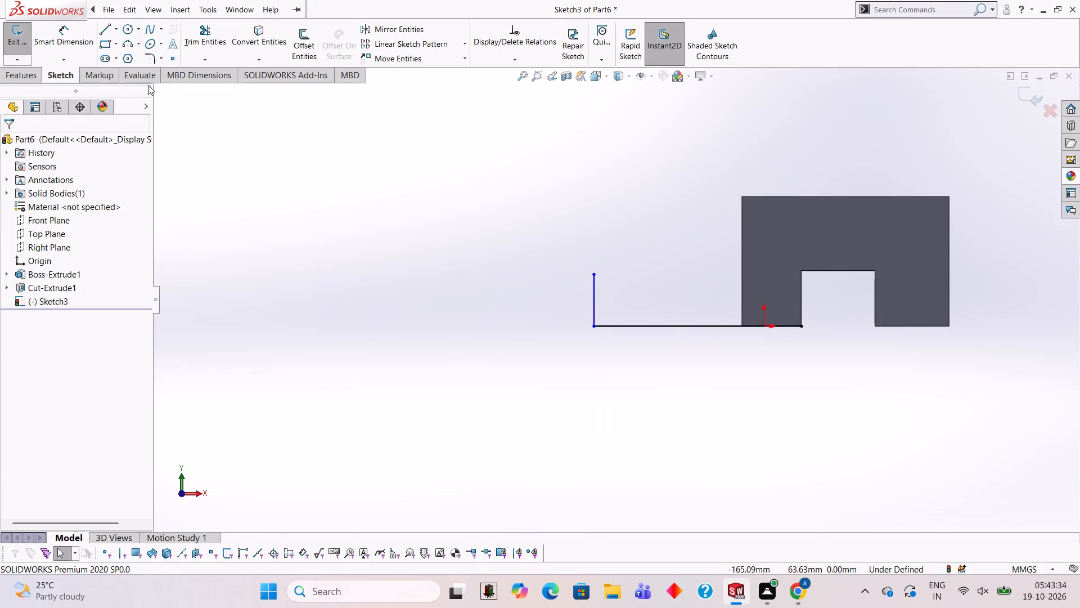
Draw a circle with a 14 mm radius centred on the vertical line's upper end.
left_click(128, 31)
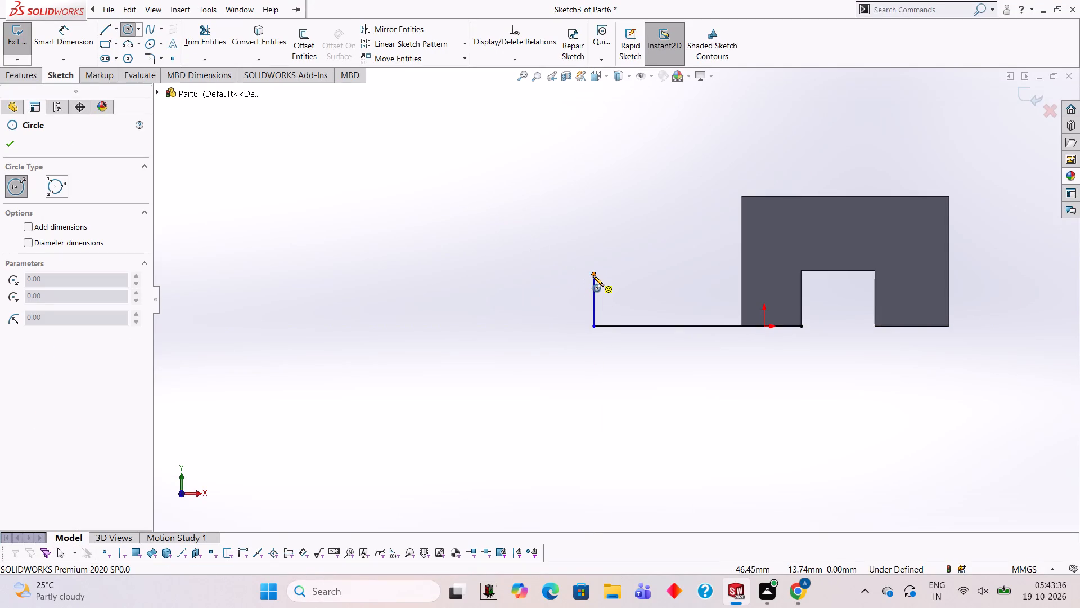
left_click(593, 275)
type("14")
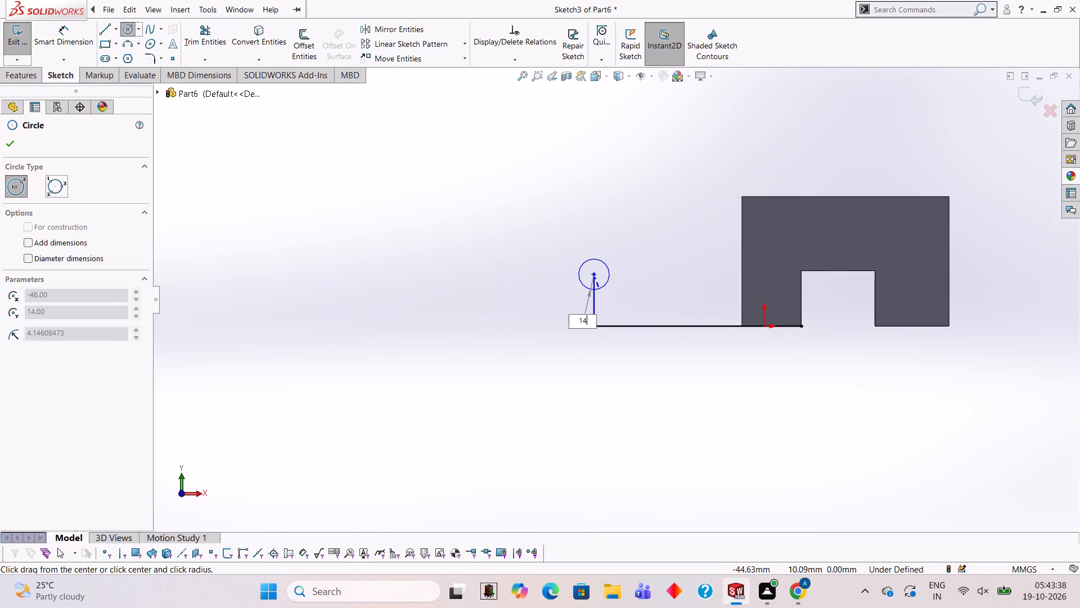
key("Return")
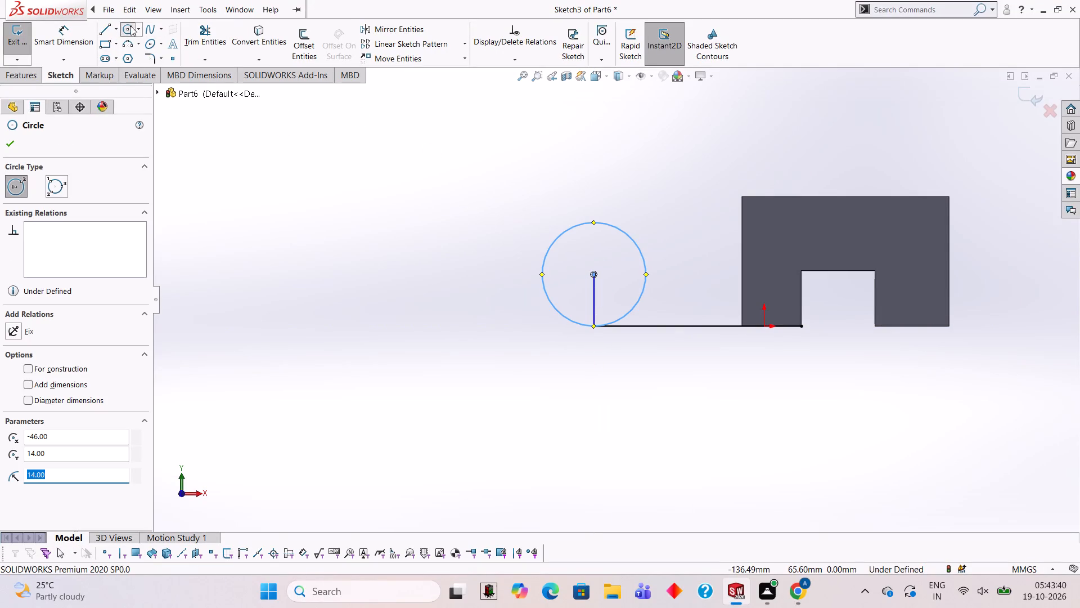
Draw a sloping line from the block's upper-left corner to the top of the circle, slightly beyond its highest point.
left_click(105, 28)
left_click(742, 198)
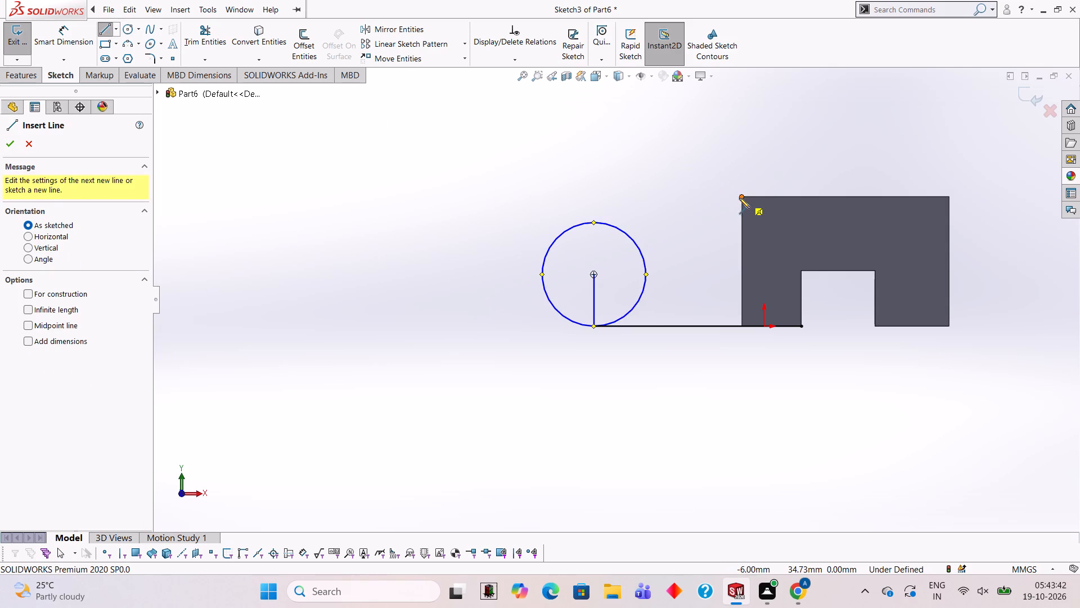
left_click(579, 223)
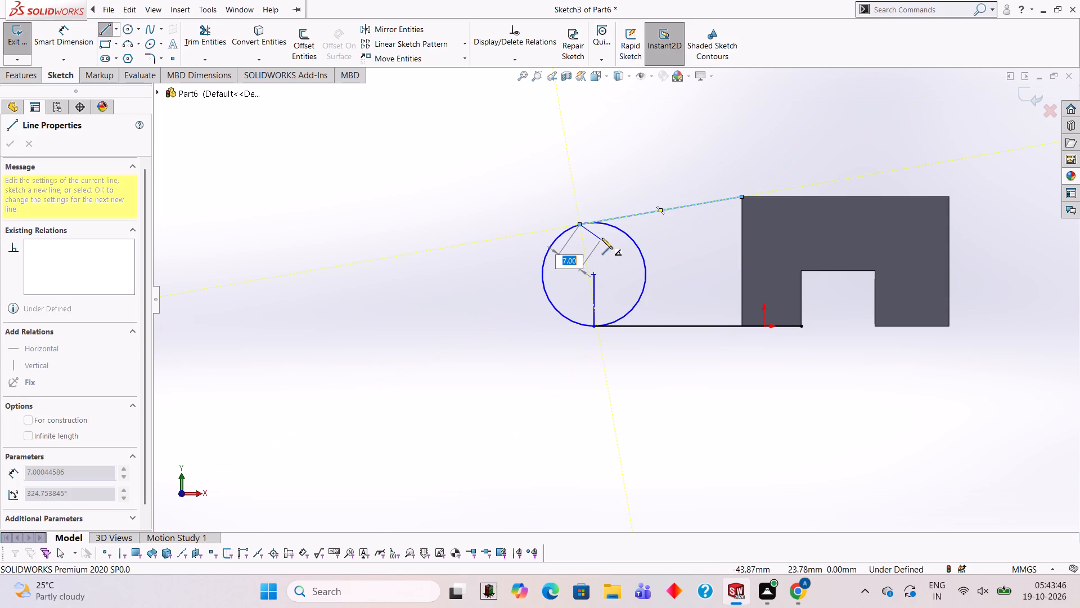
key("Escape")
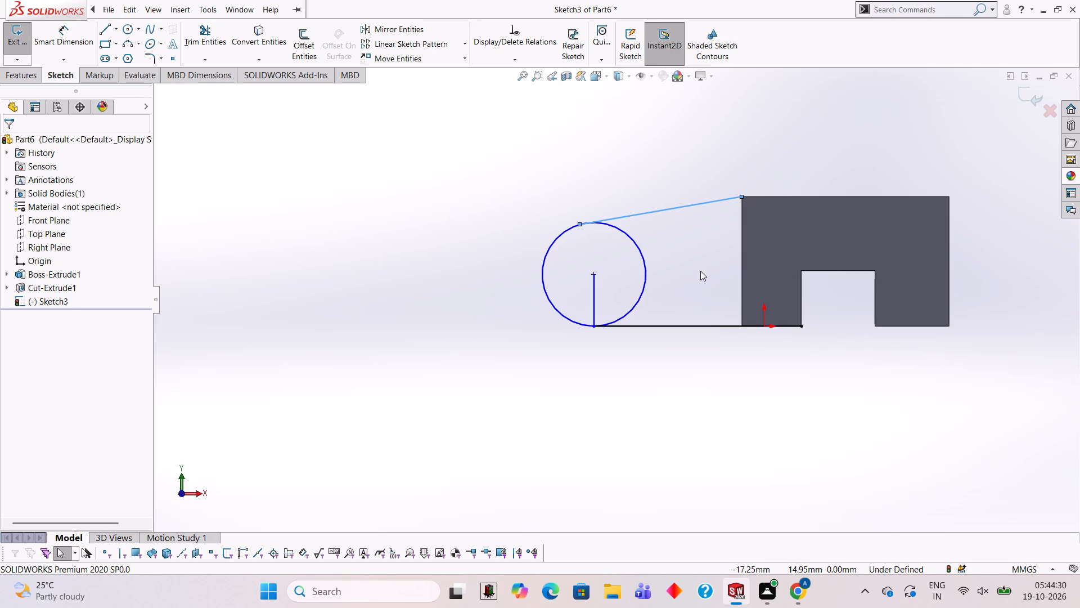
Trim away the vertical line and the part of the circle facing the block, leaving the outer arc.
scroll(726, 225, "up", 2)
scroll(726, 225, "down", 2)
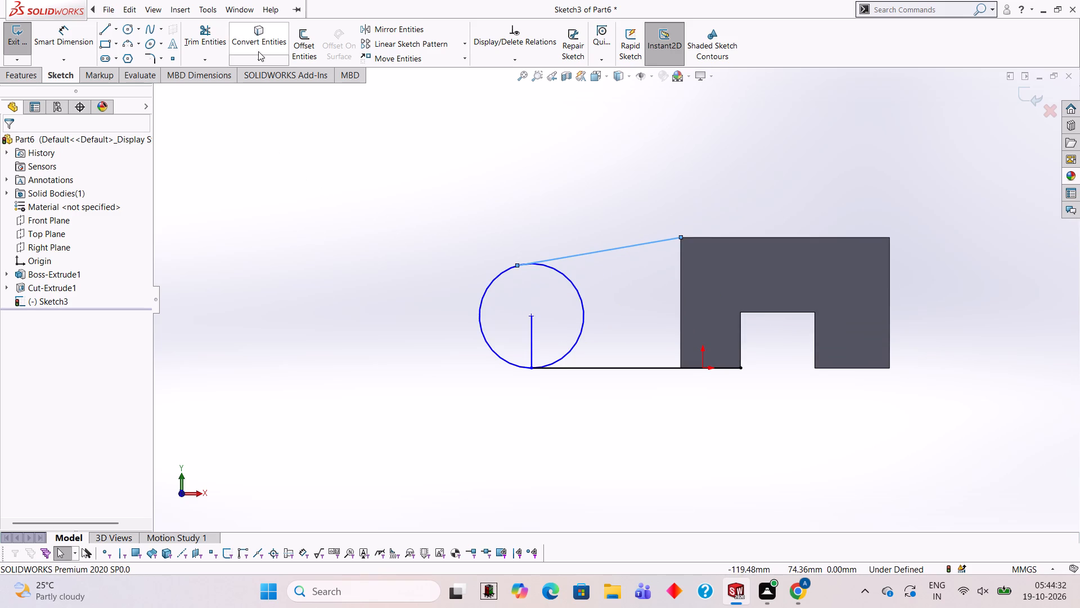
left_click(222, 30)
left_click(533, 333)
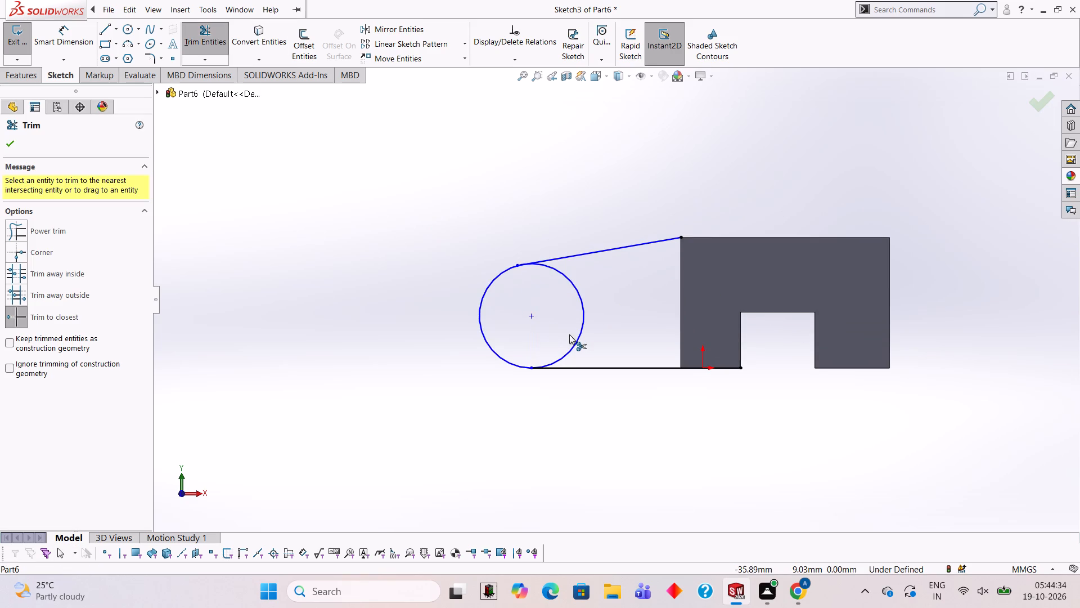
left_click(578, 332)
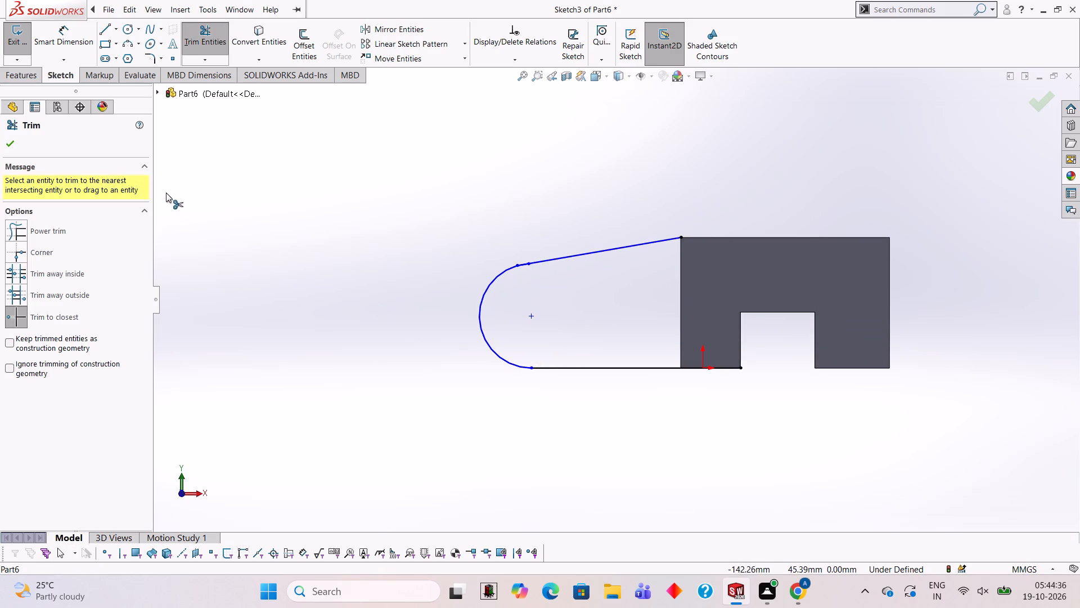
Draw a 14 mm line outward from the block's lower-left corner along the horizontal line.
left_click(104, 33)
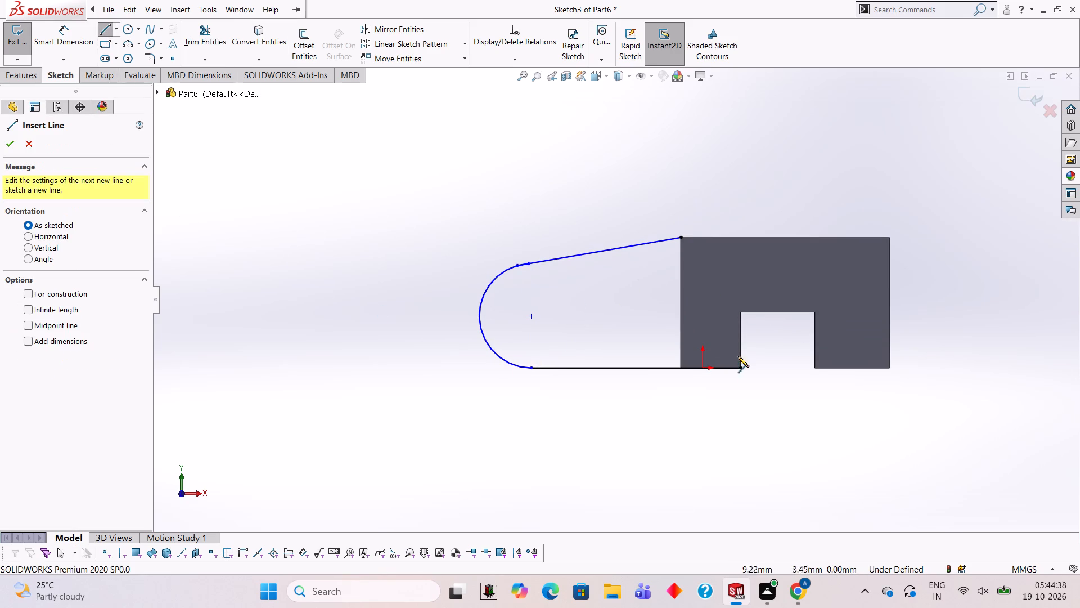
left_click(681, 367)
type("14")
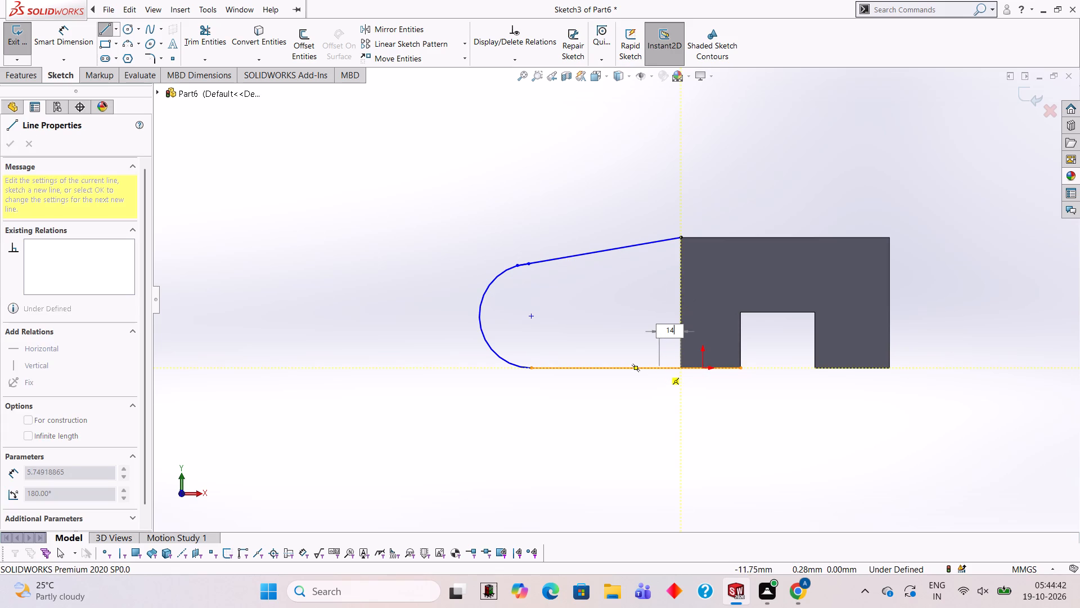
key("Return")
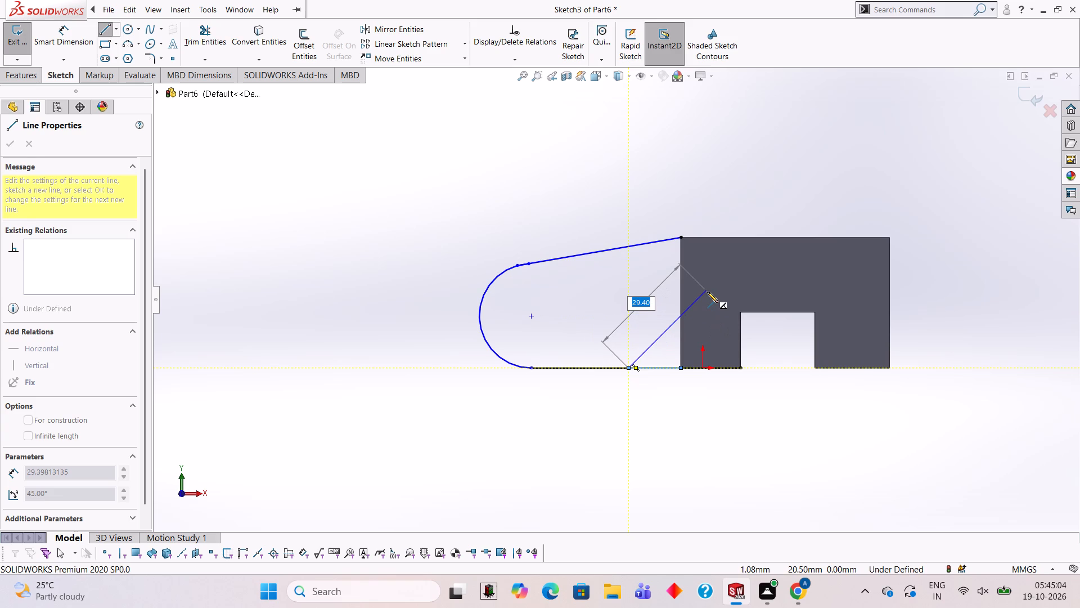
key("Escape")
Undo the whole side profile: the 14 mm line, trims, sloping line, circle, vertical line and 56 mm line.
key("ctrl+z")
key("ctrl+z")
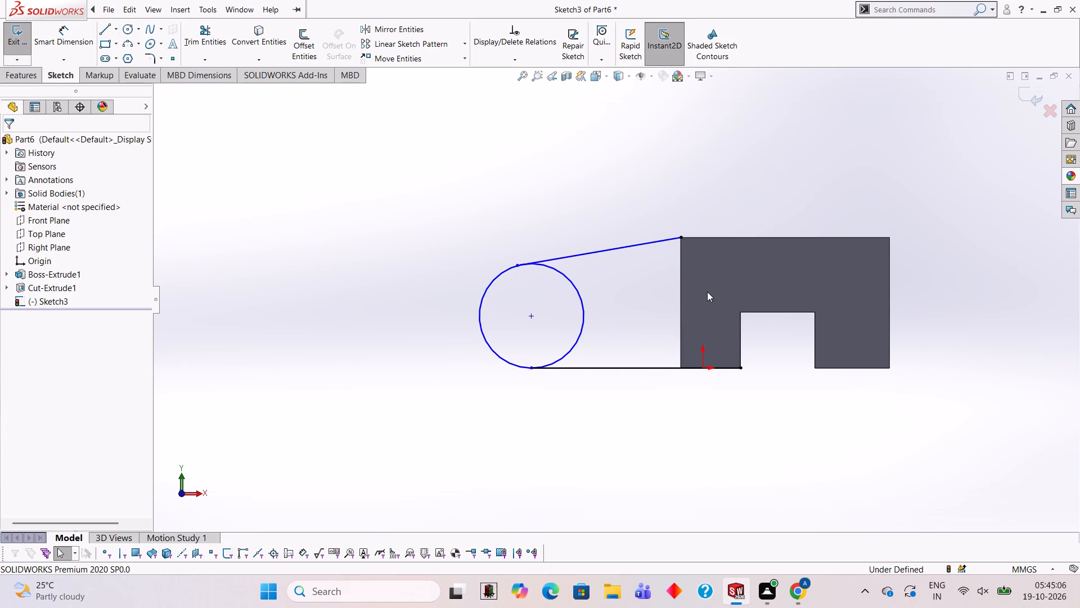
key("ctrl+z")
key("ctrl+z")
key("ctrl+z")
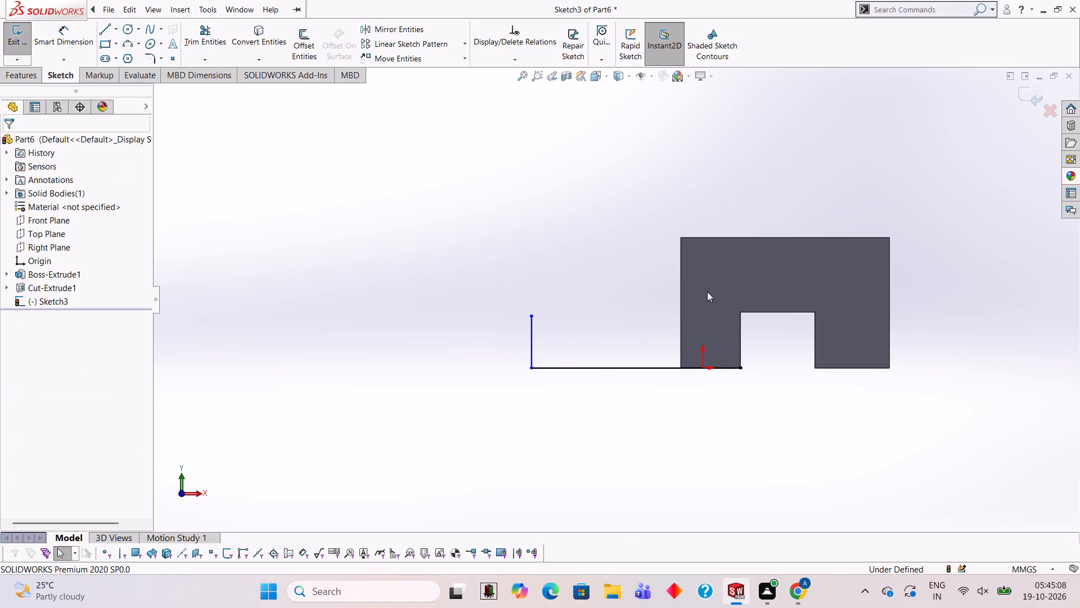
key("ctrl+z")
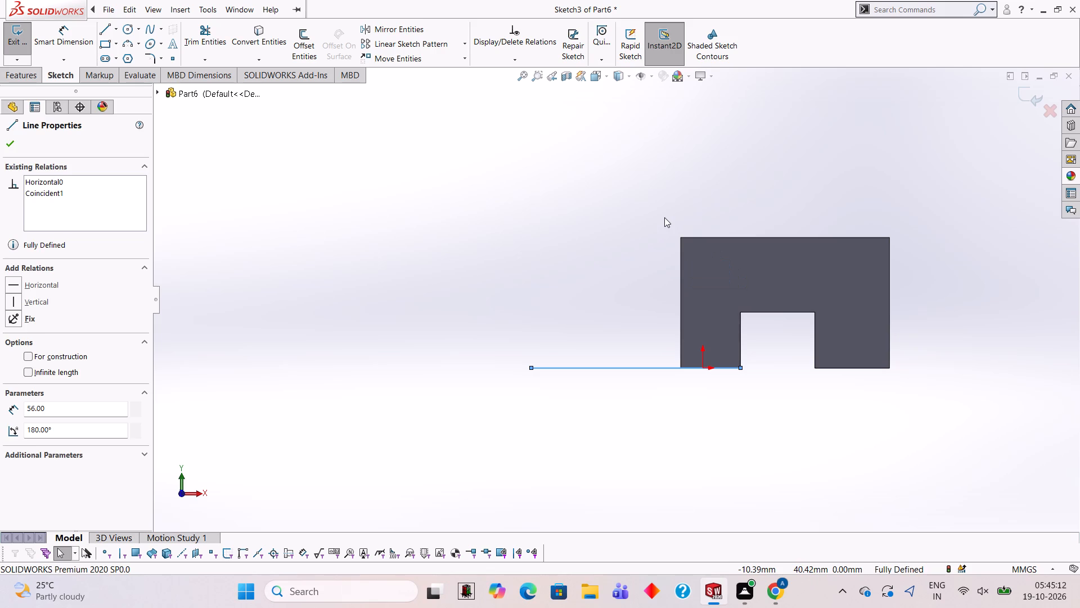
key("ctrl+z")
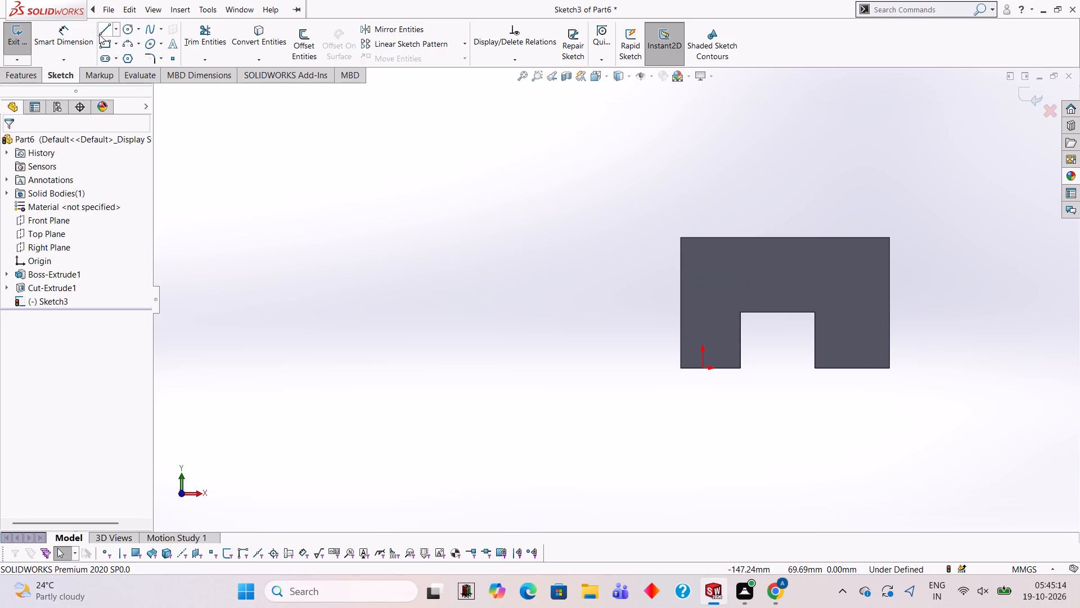
Exit the empty sketch and start a new sketch on the block's slotted front face.
left_click(99, 34)
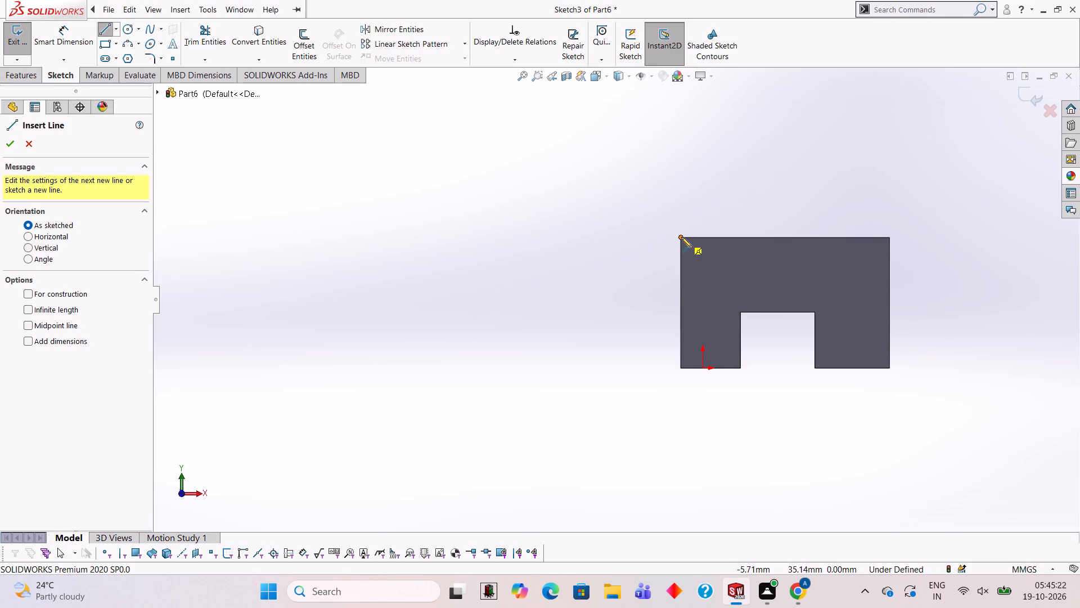
left_click(1030, 96)
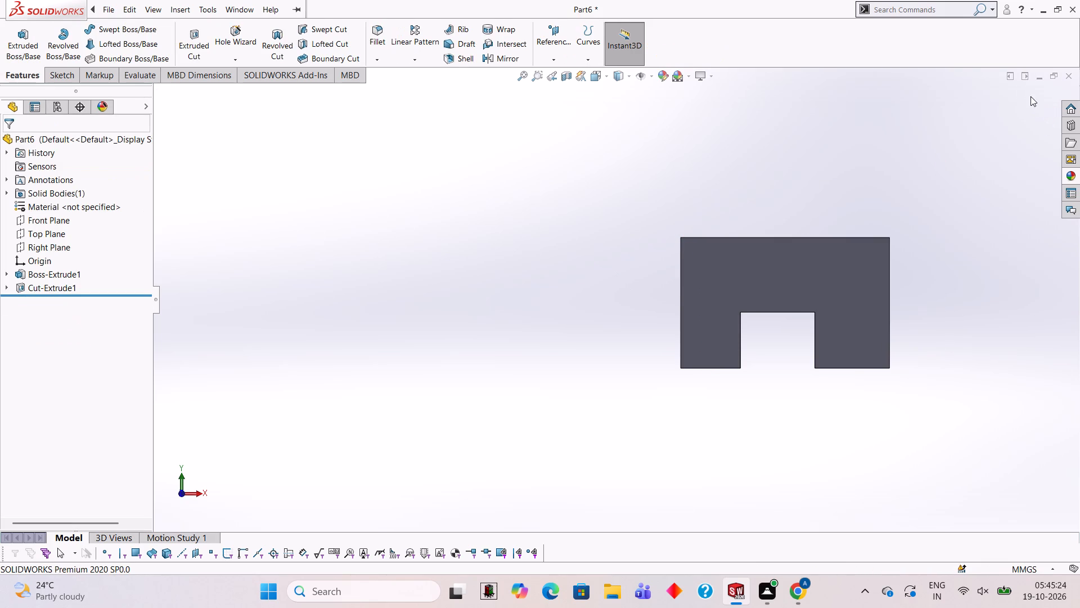
left_click(760, 275)
left_click(805, 245)
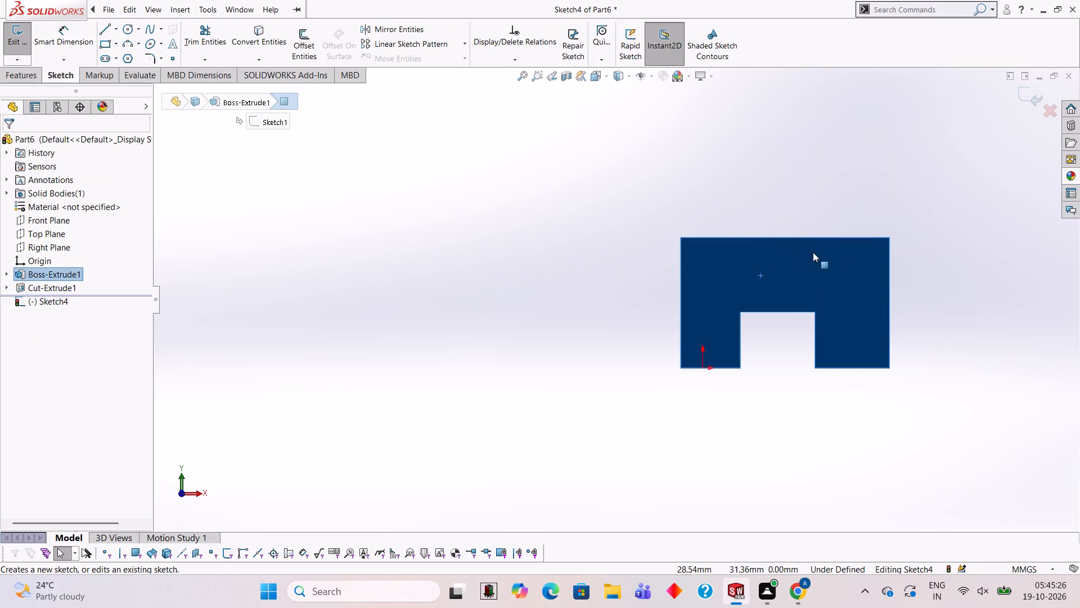
Draw a 12 mm horizontal line along the block's top edge, starting from the face's upper-left corner.
scroll(841, 258, "down", 2)
left_click(107, 29)
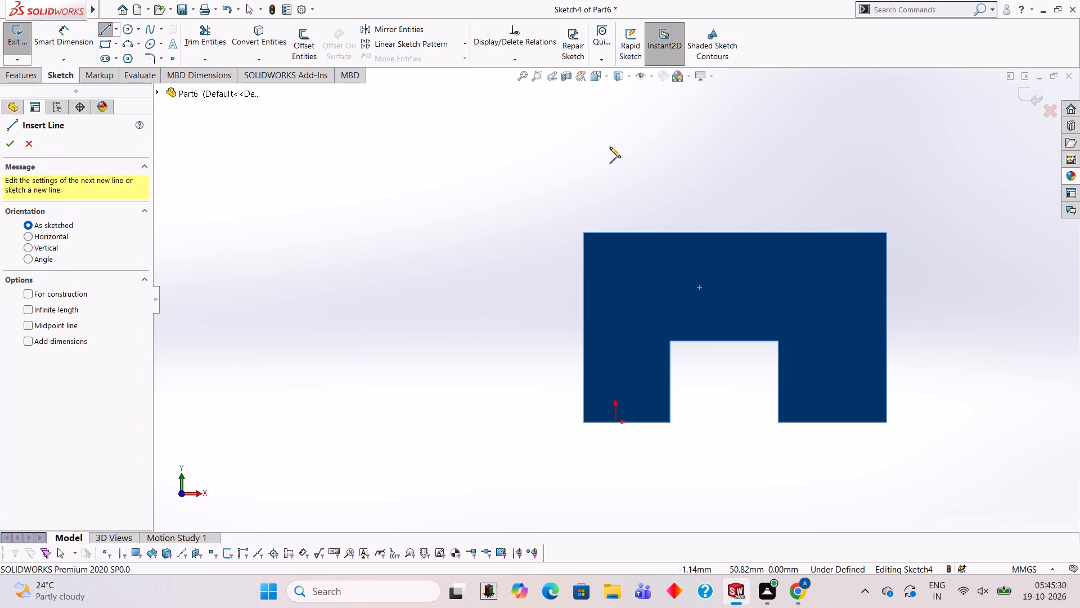
left_click(582, 230)
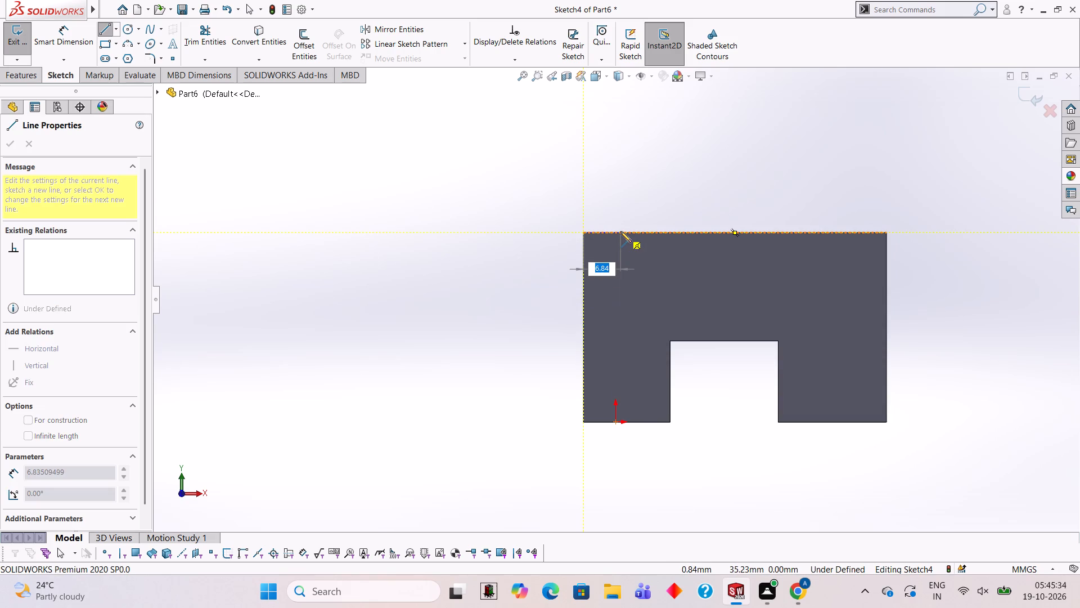
key("1")
key("2")
key("Return")
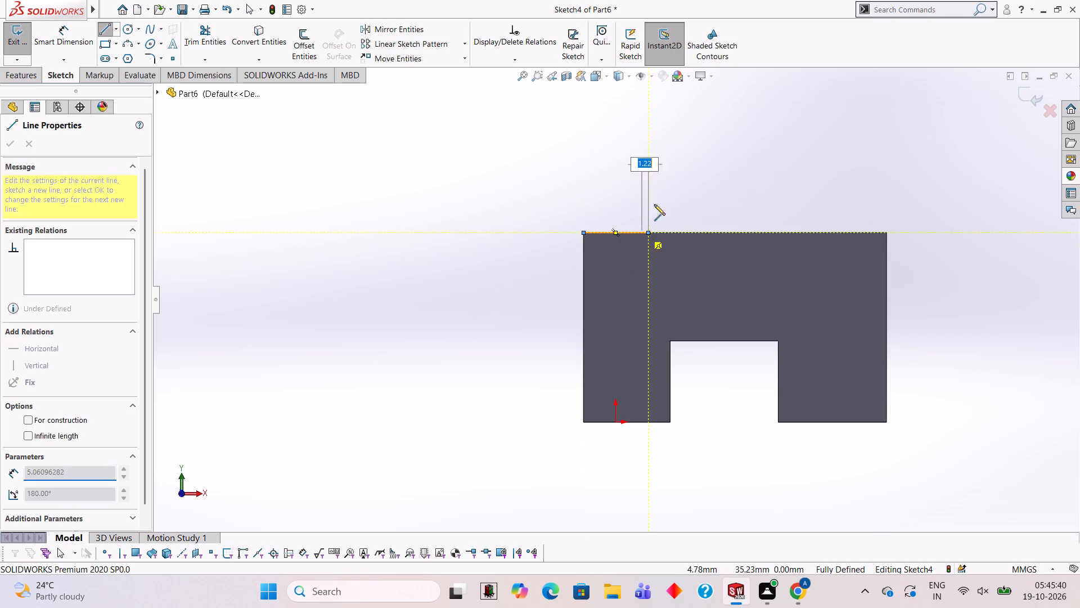
Complete a 12 × 15 mm rectangle on the block's top edge with a 15 mm vertical, a 12 mm horizontal and a closing vertical line.
type("15")
key("Return")
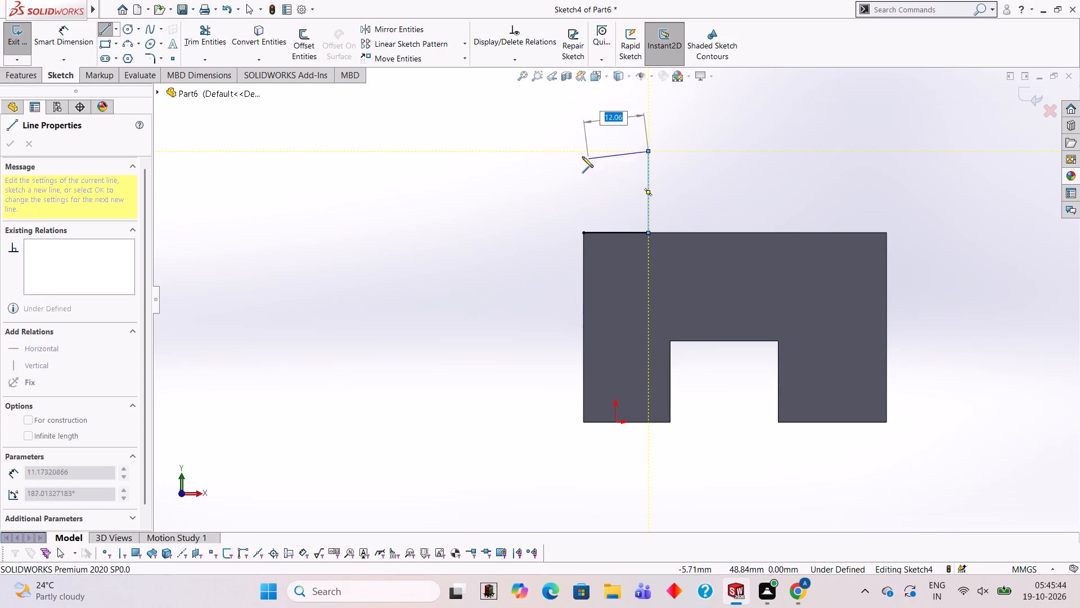
type("15")
key("BackSpace")
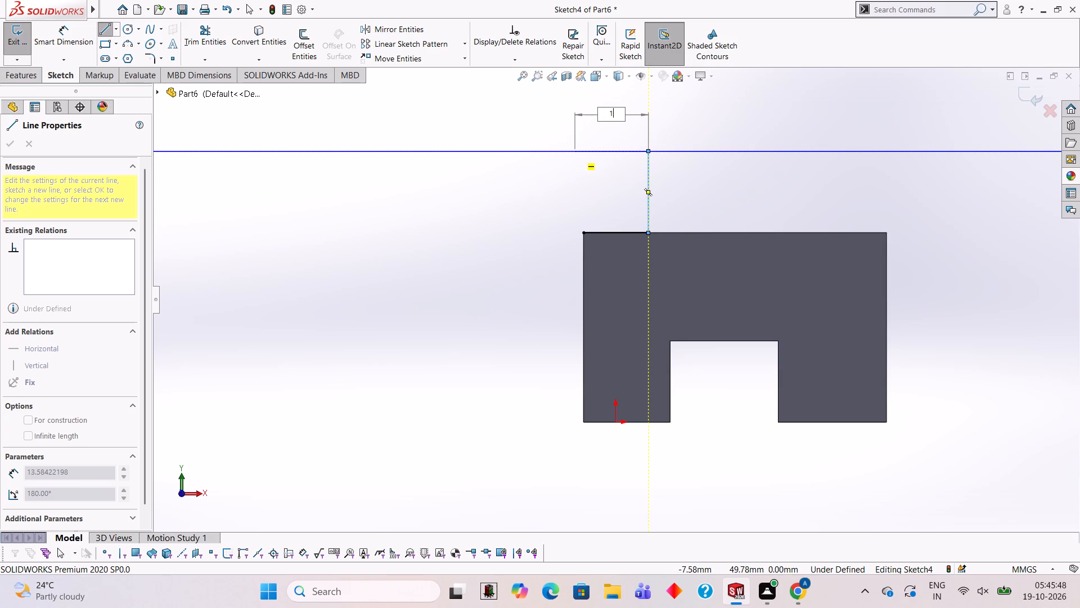
key("2")
key("Return")
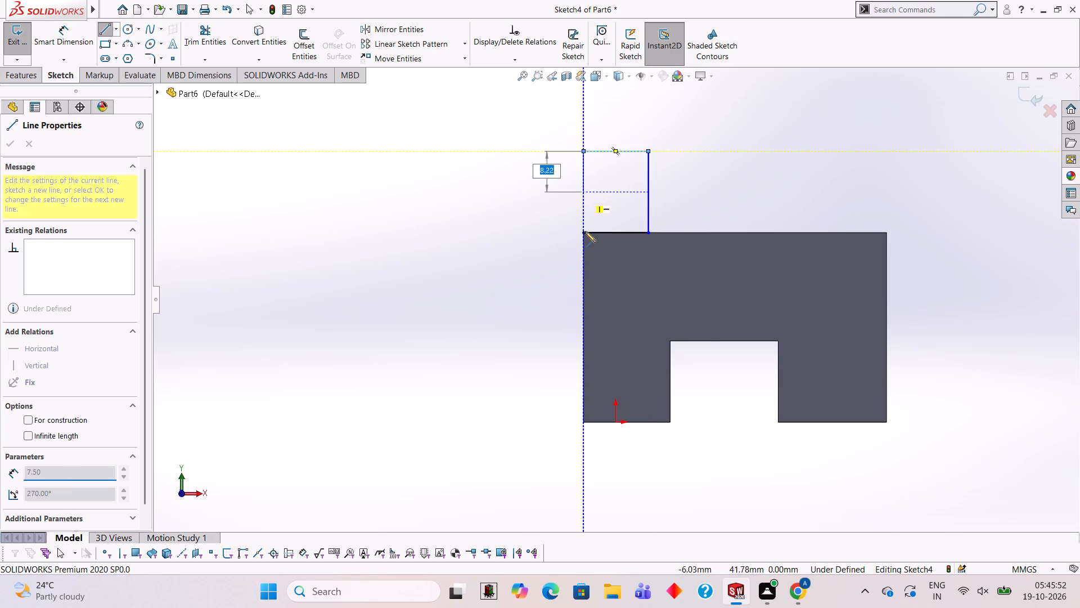
left_click(582, 231)
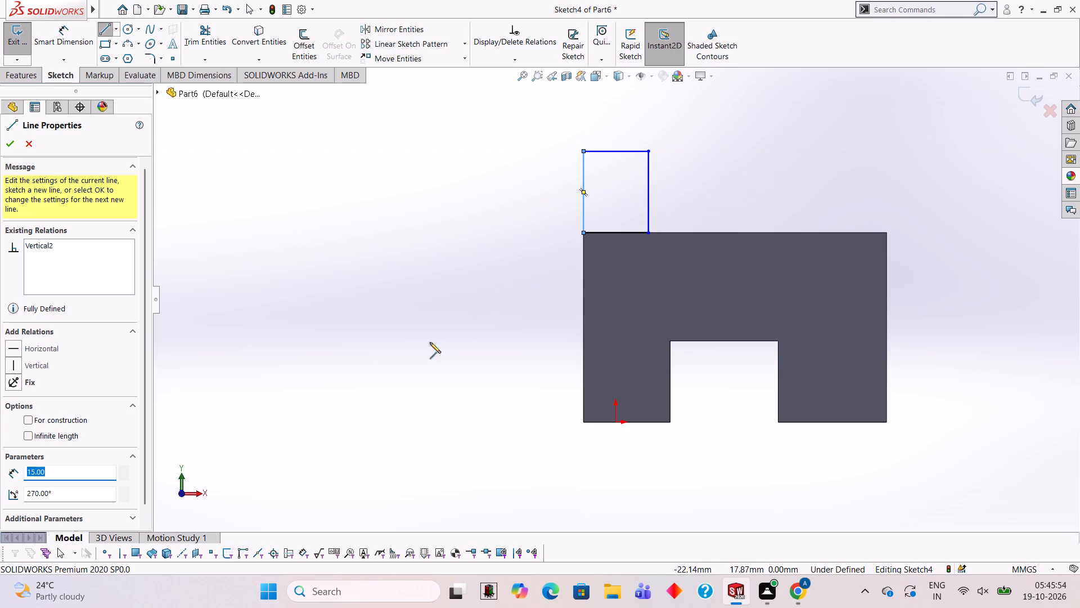
key("Escape")
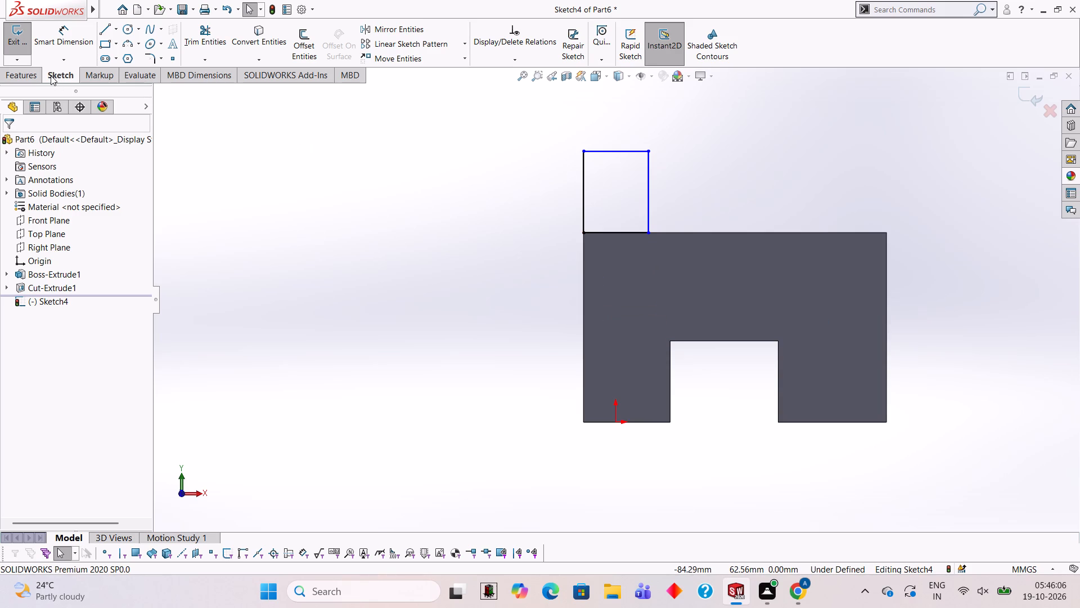
Extrude the rectangle as a merged boss 110 mm in the reversed direction, along the block's full length.
left_click(24, 73)
left_click(34, 34)
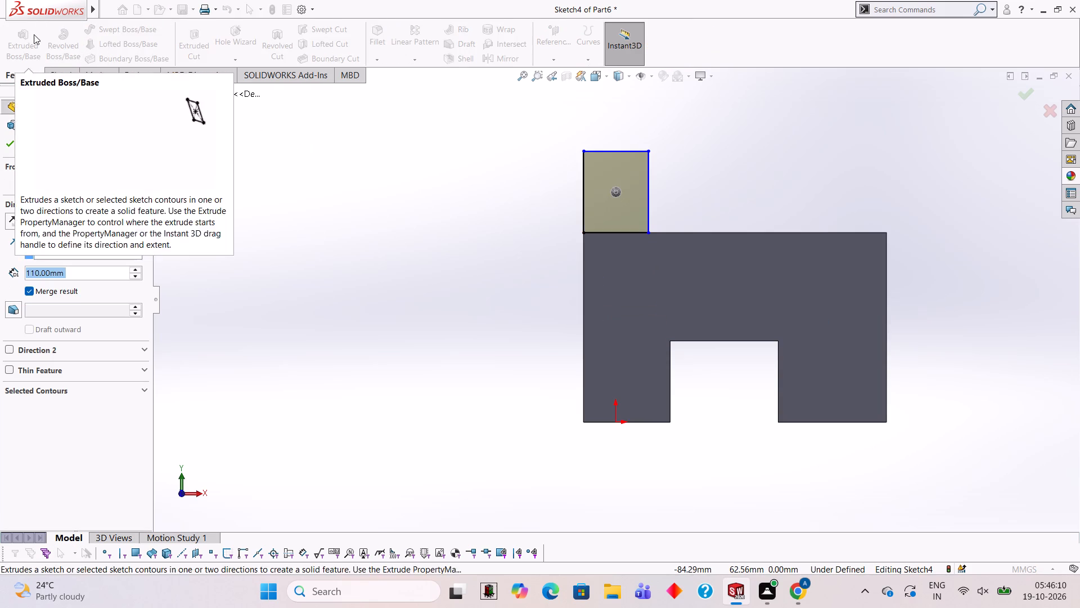
middle_click_drag(301, 157, 357, 243)
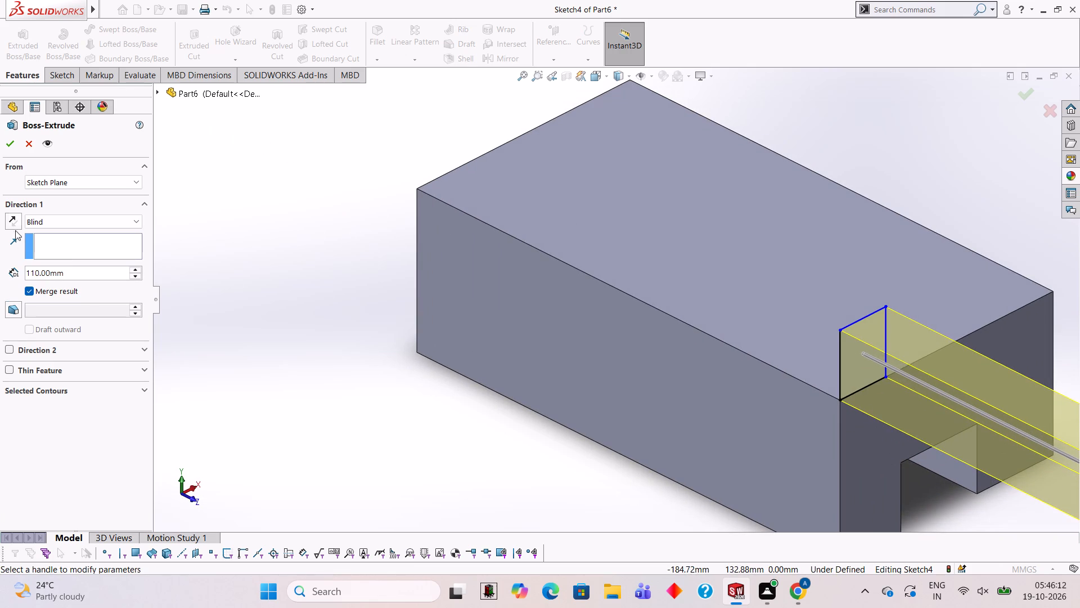
left_click(9, 225)
left_click(10, 143)
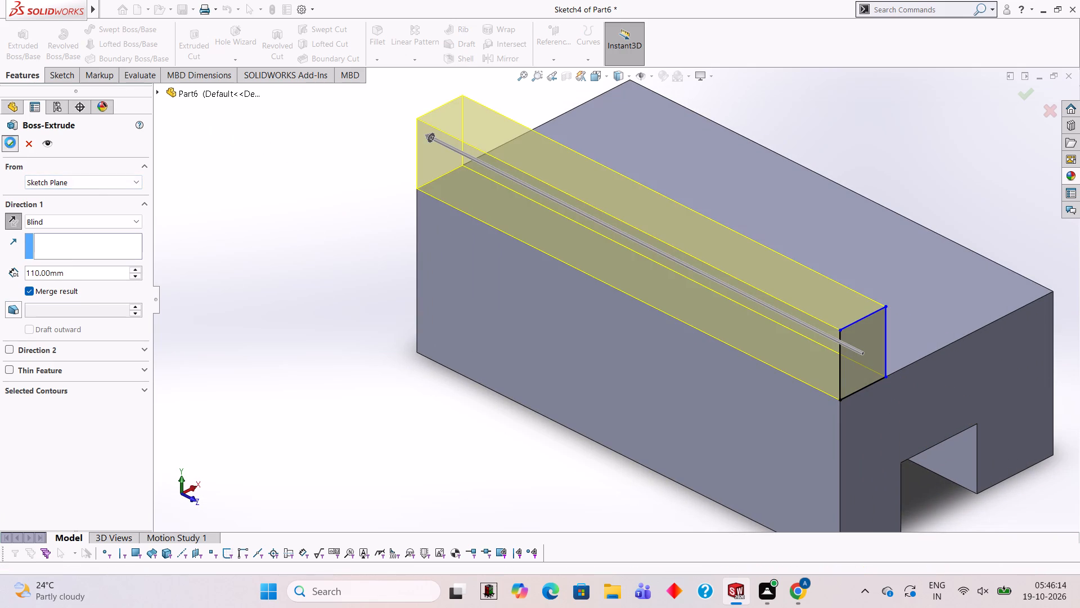
left_click(267, 129)
scroll(576, 287, "up", 2)
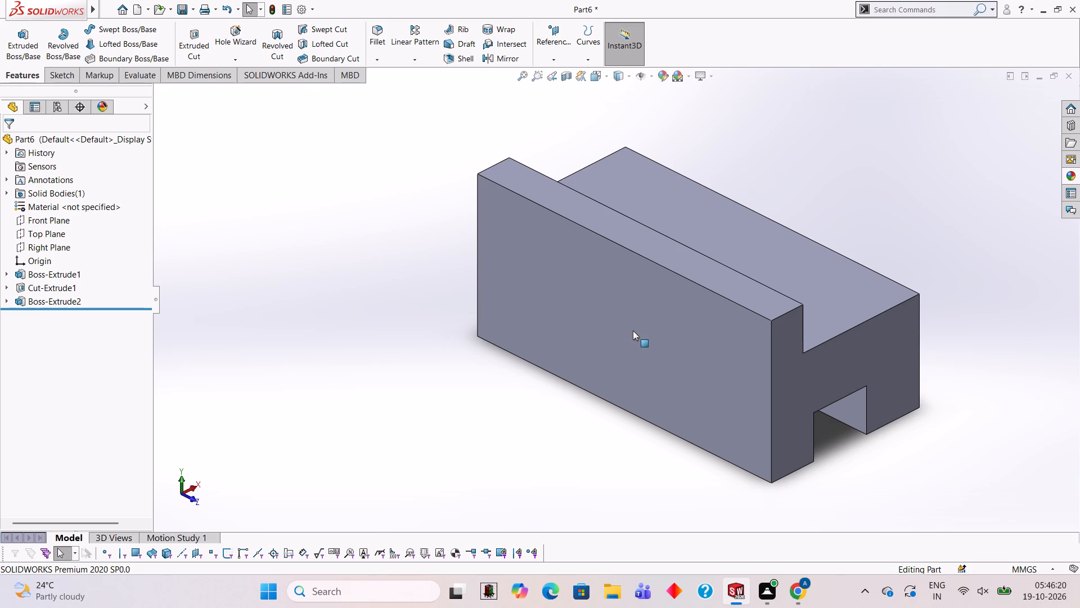
Start a new sketch on the slotted front end face and view it straight on.
middle_click_drag(628, 327, 620, 323)
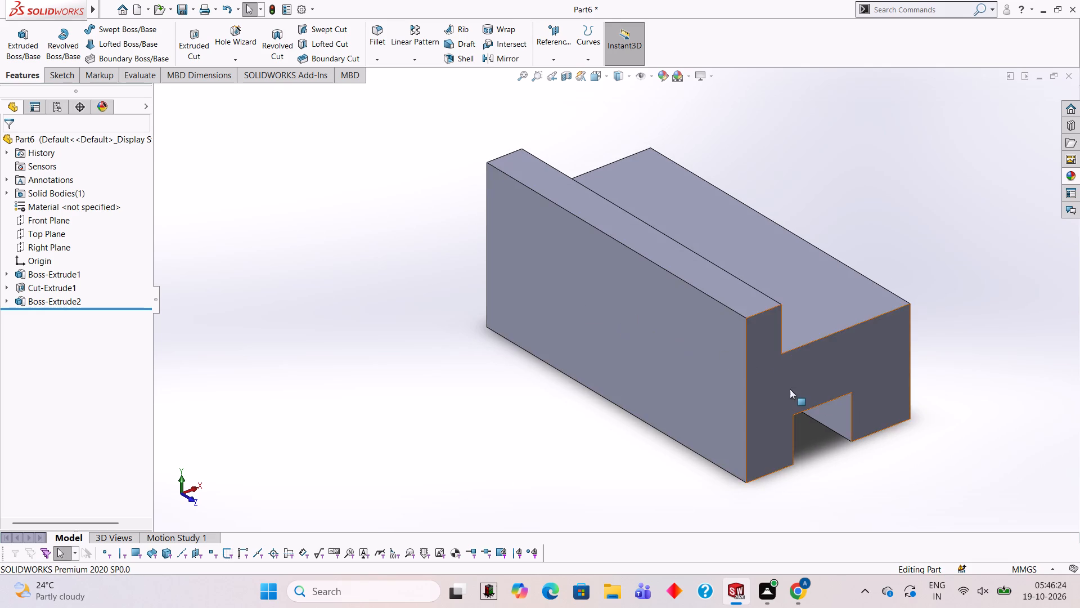
middle_click_drag(769, 373, 754, 293)
left_click(736, 293)
left_click(785, 261)
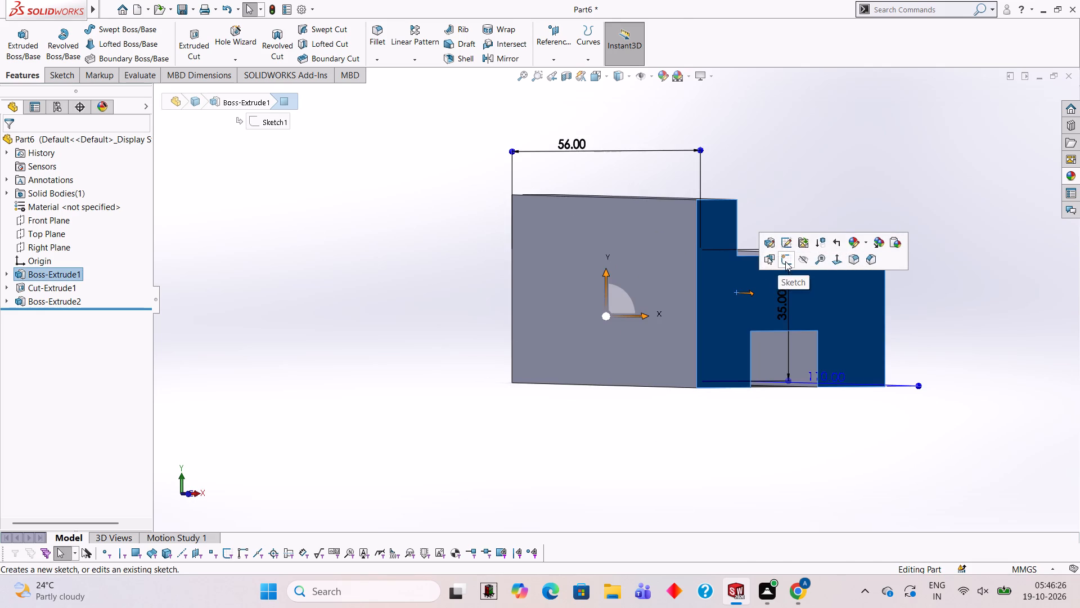
key("ctrl+8")
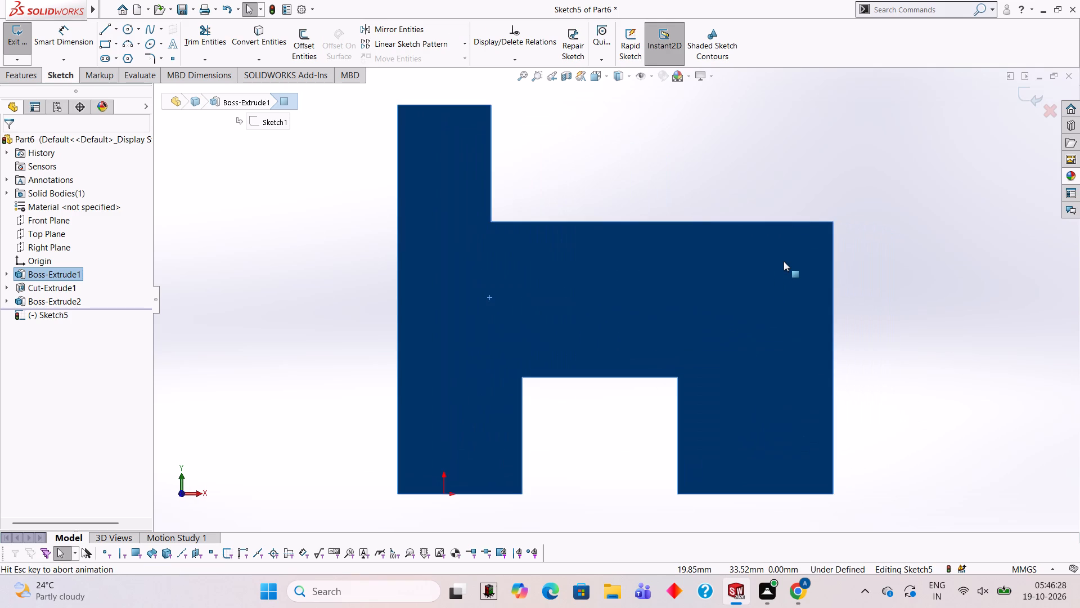
scroll(535, 302, "up", 2)
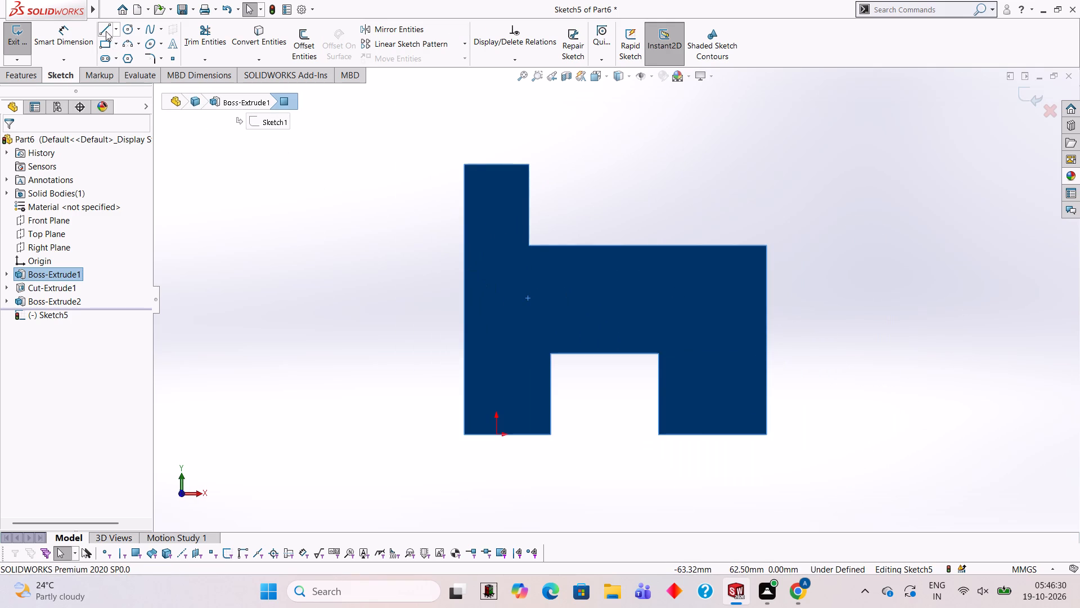
Draw a 56 mm horizontal line outward from the slot's lower-left corner, followed by a 14 mm vertical line upward from its outer end.
left_click(102, 29)
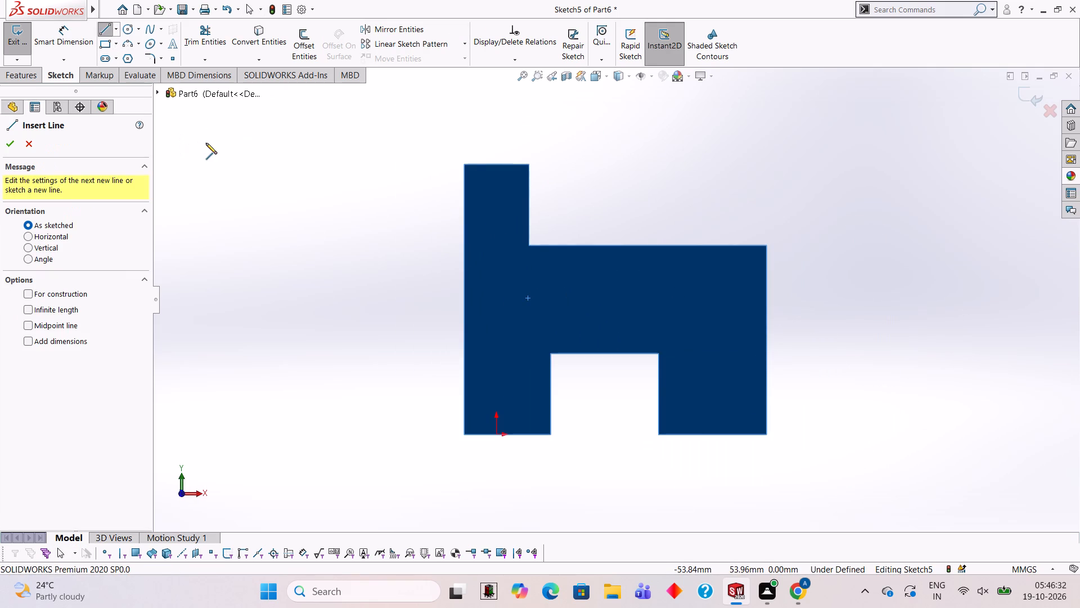
left_click(550, 435)
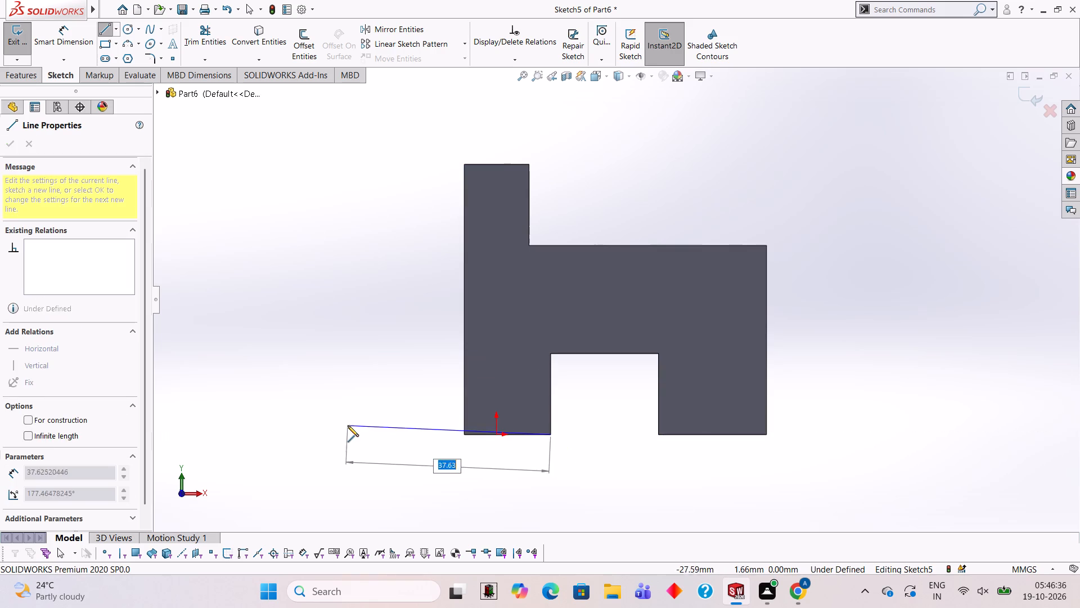
type("56")
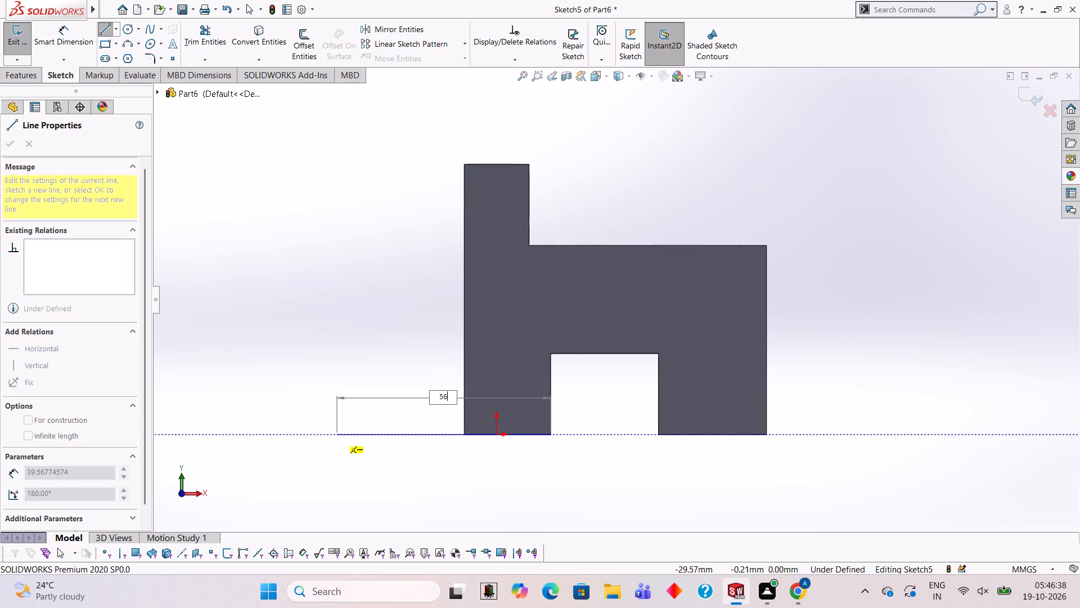
key("Return")
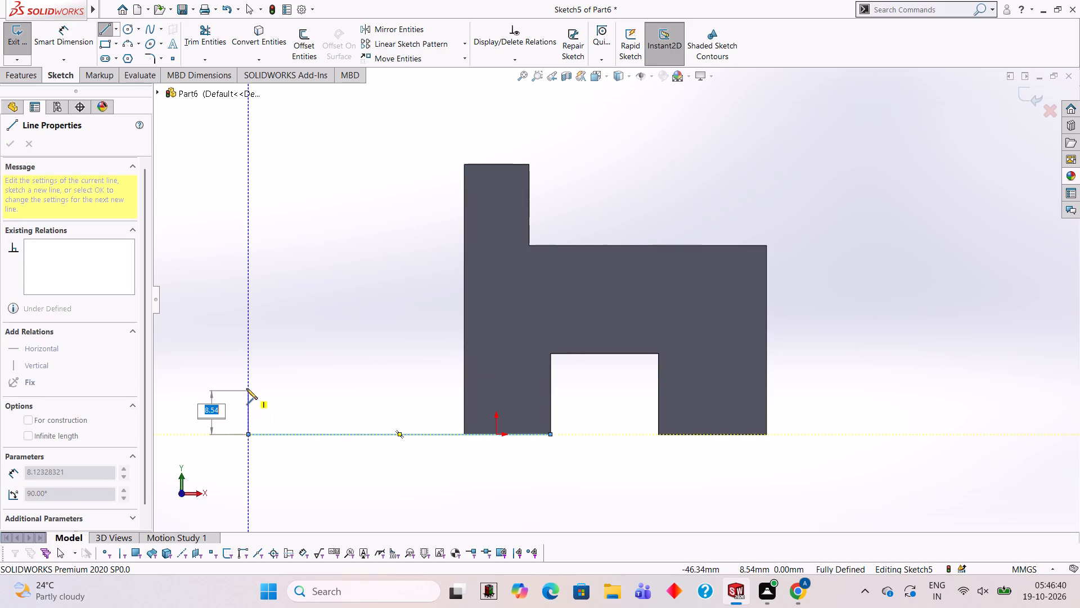
type("14")
key("Return")
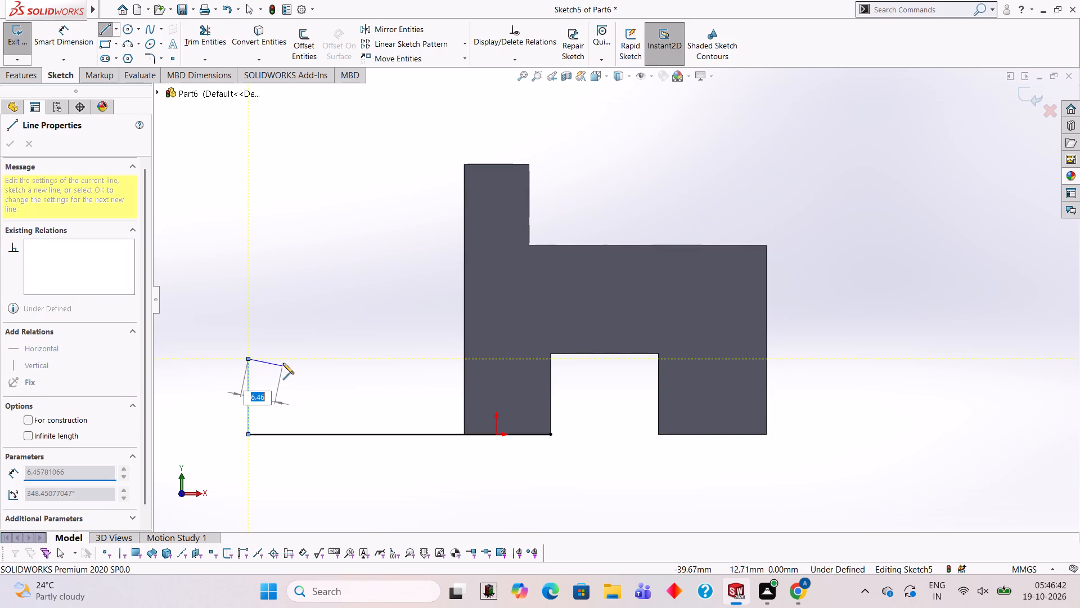
key("Escape")
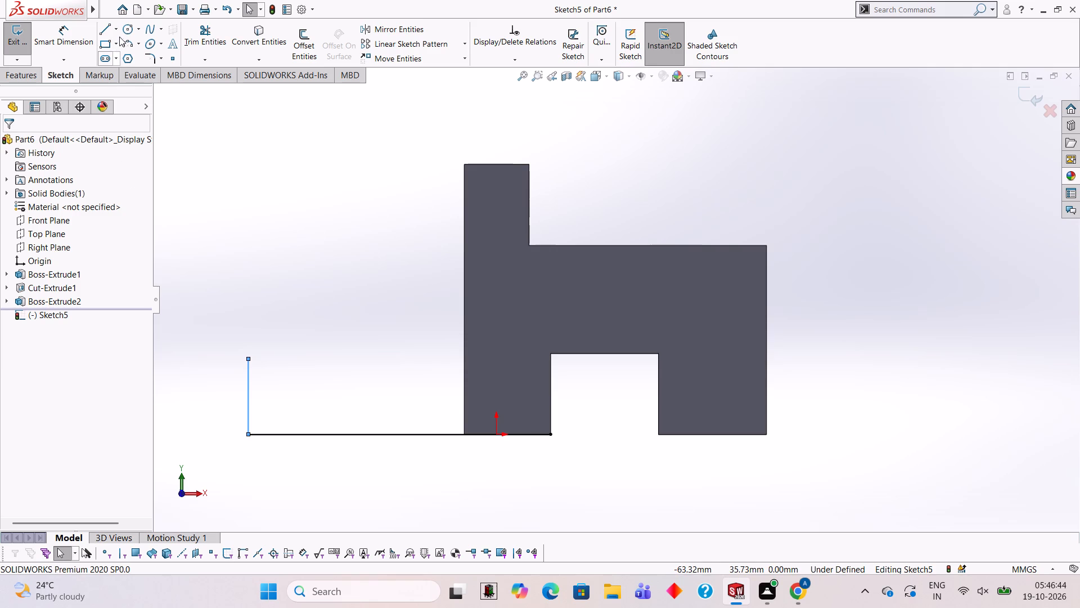
Draw a circle of radius 14 mm centred on the upper end of the 14 mm vertical line.
left_click(125, 30)
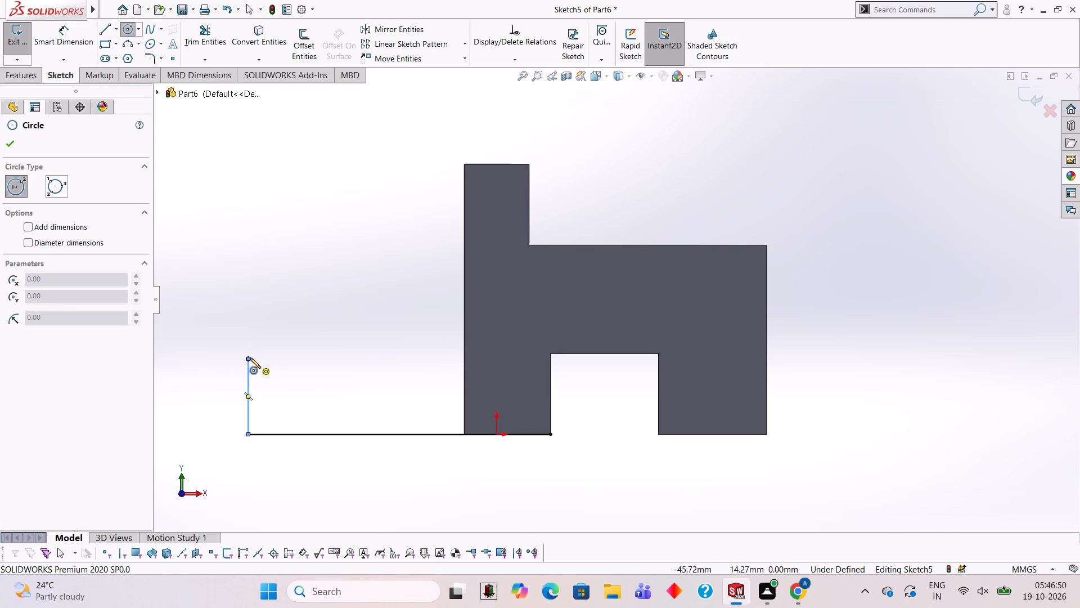
left_click(249, 358)
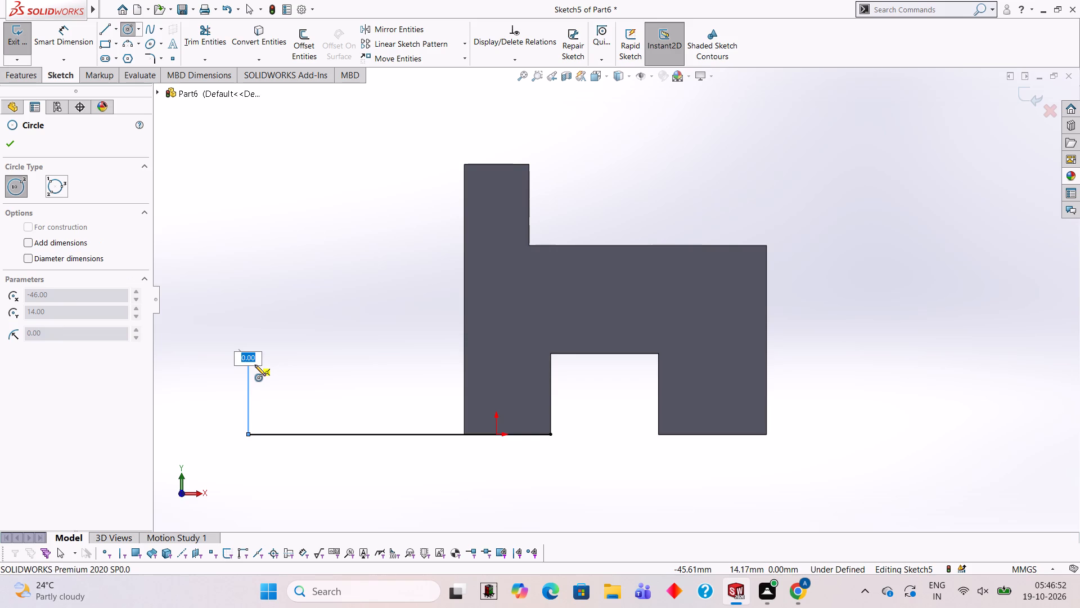
type("14")
key("Return")
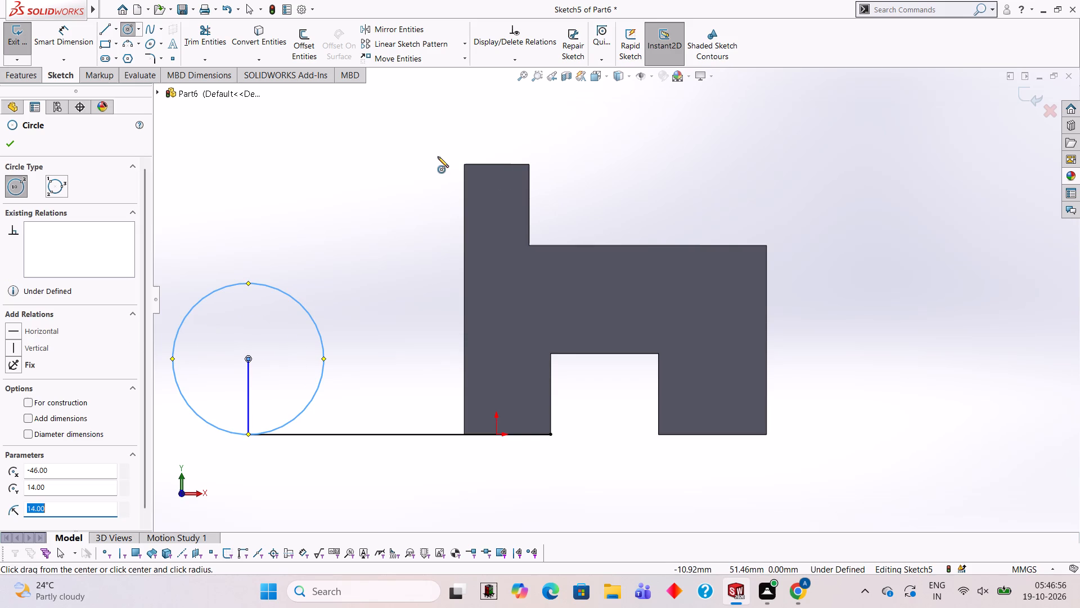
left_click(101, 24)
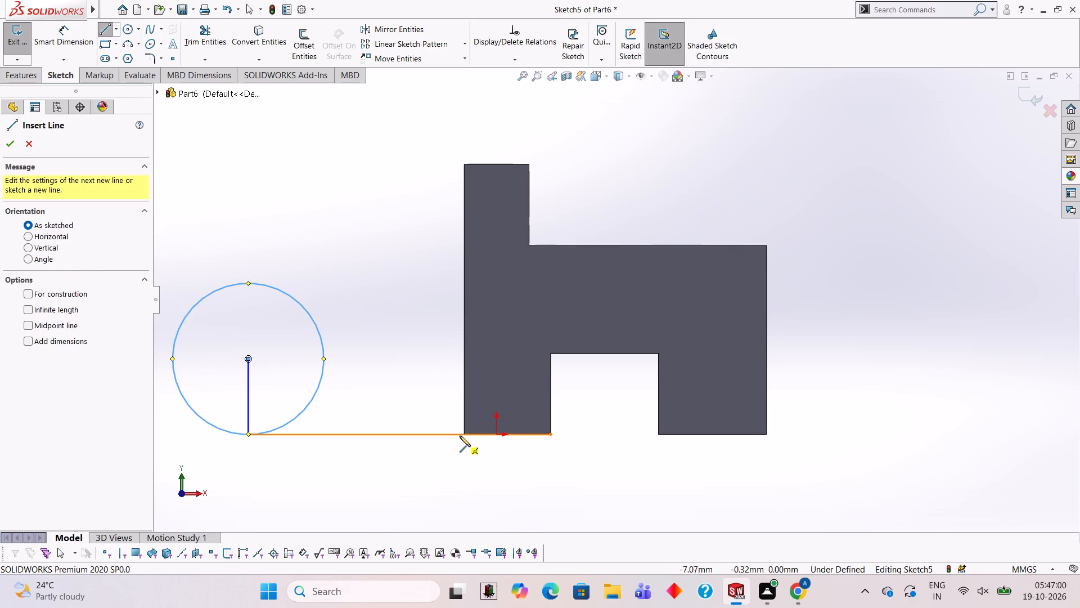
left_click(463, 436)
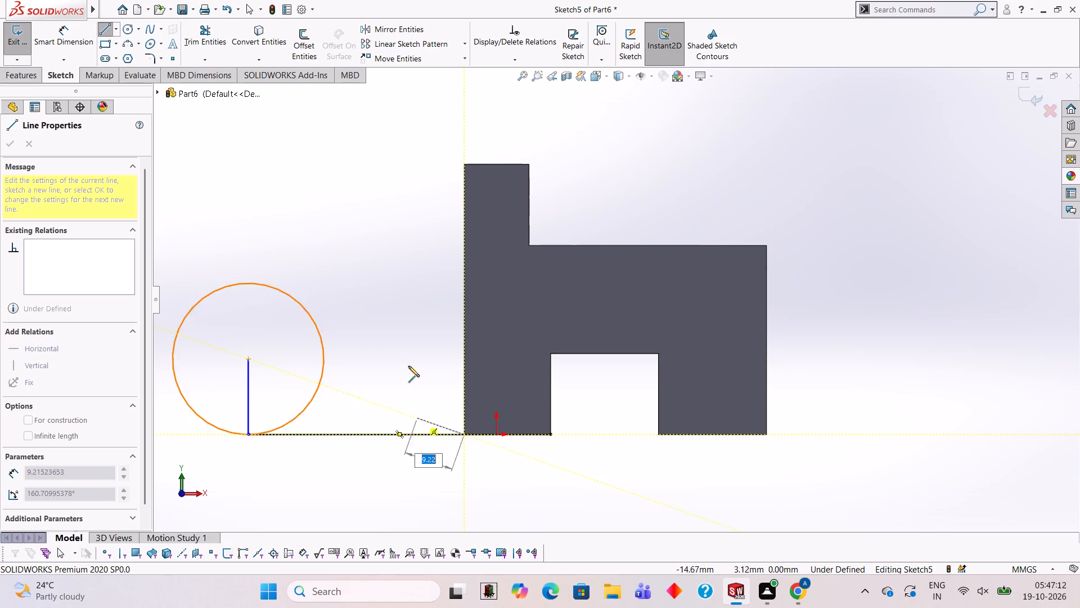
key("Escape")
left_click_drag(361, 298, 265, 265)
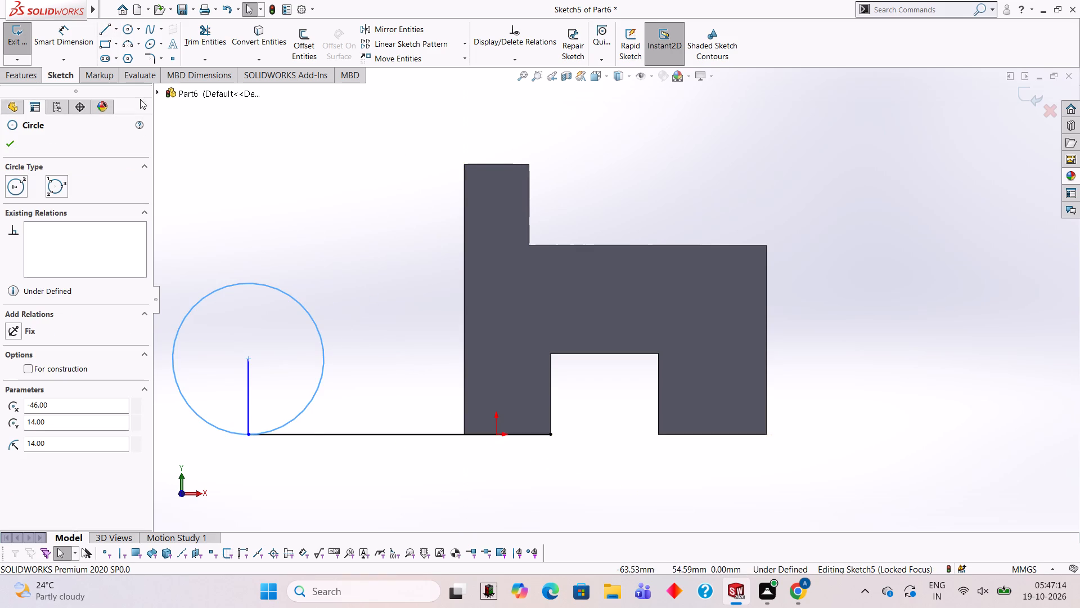
Draw a sloping line about 53 mm long from the raised rib's upper outer corner to the circle's upper-left side.
left_click(103, 29)
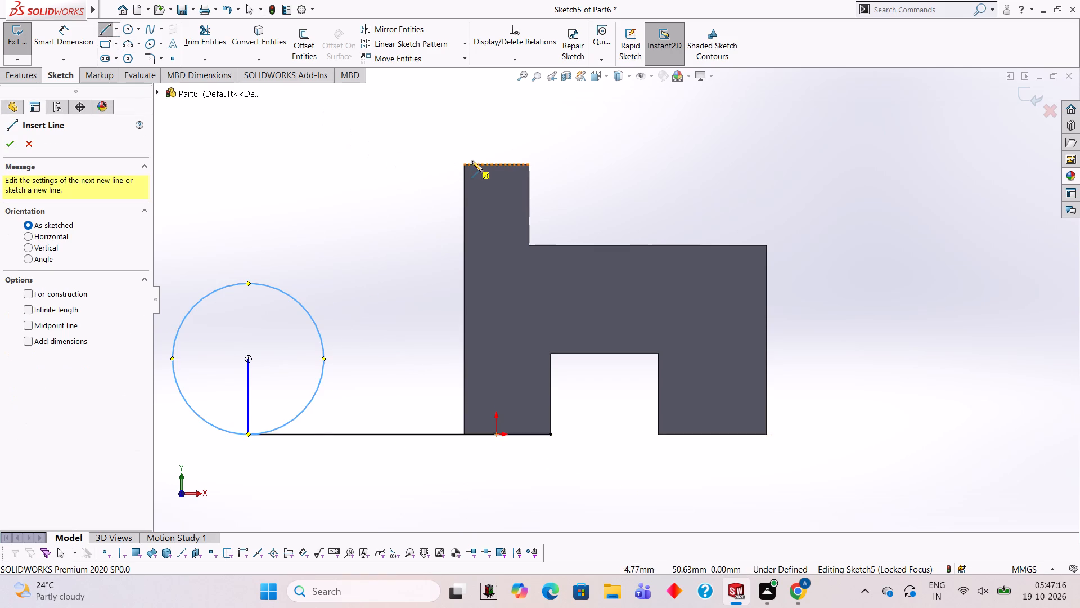
left_click(462, 164)
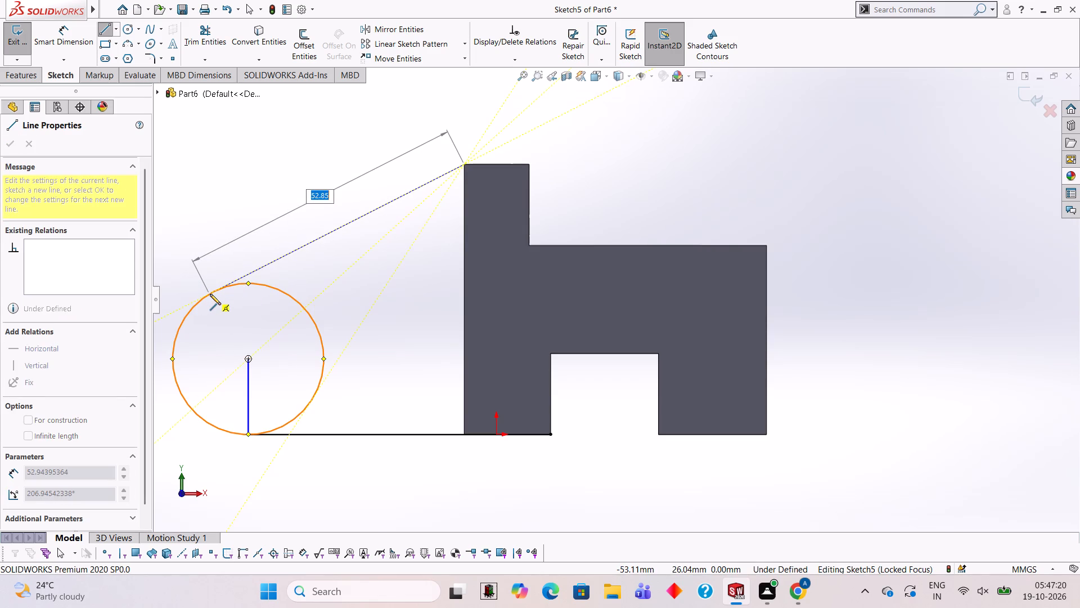
left_click(210, 294)
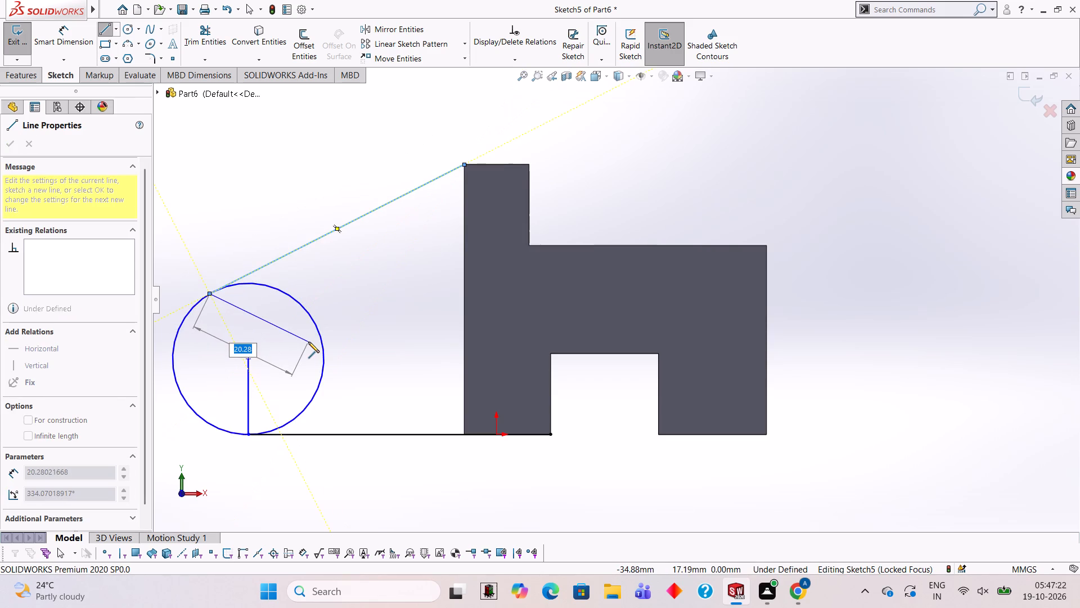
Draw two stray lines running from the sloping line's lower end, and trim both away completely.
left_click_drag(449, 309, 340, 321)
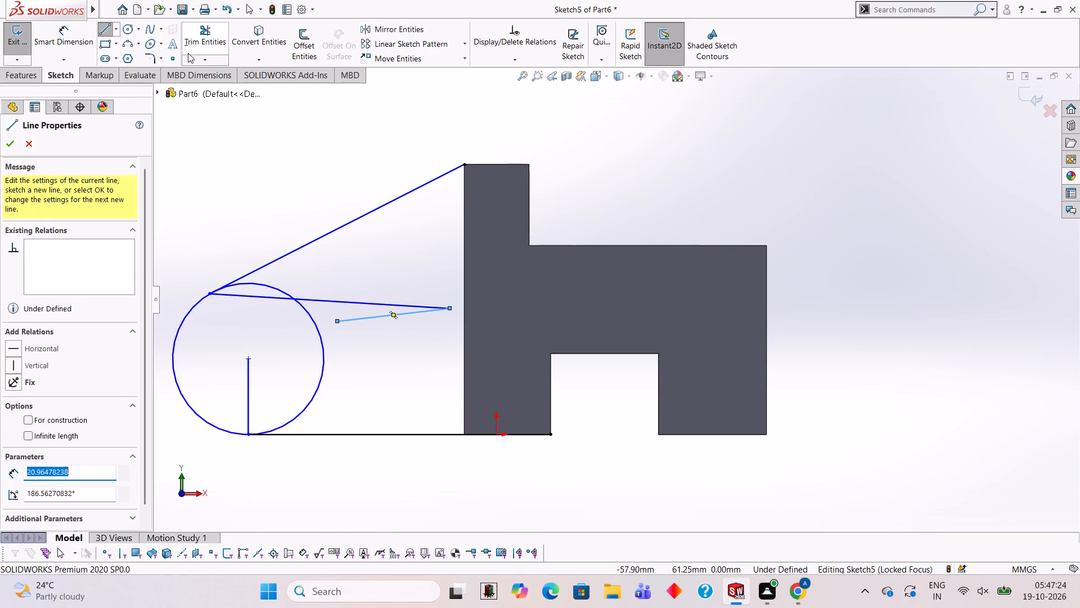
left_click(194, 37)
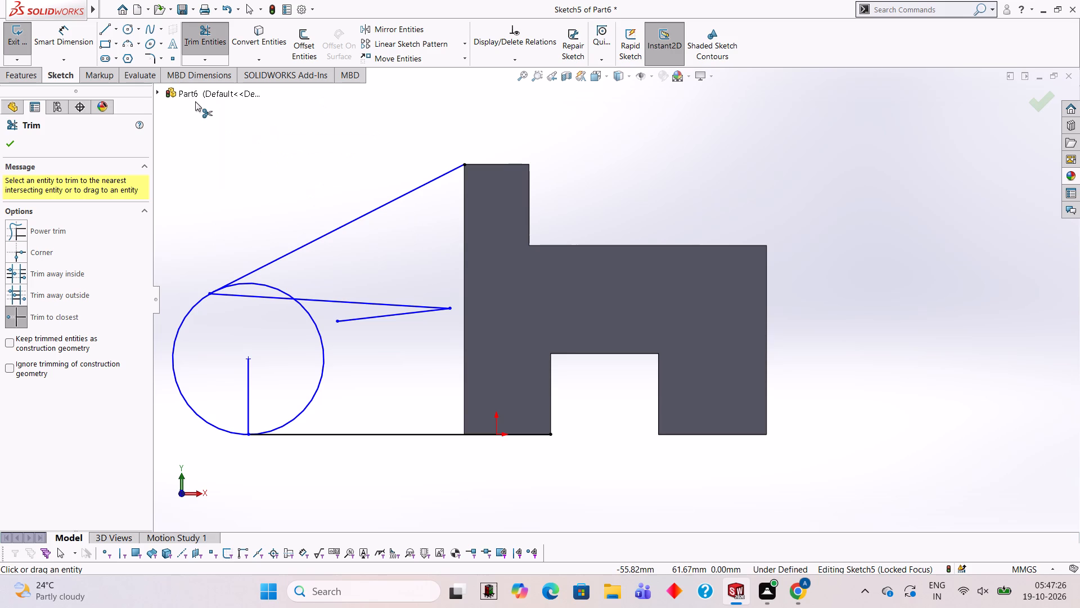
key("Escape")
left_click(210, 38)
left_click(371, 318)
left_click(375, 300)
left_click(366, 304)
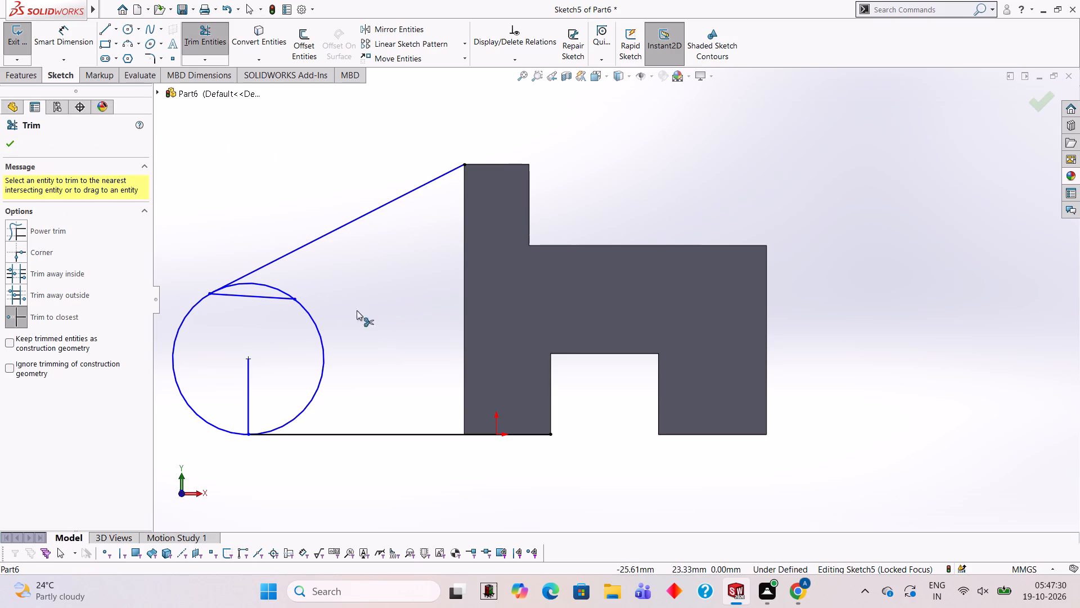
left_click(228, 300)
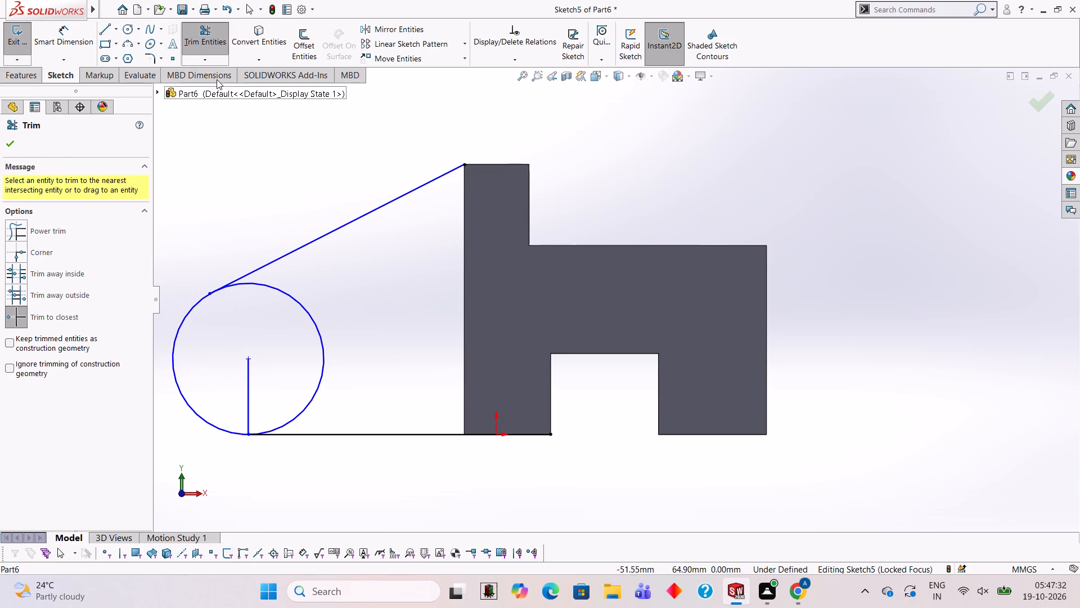
Make the sloping line tangent to the 14 mm radius circle.
key("Escape")
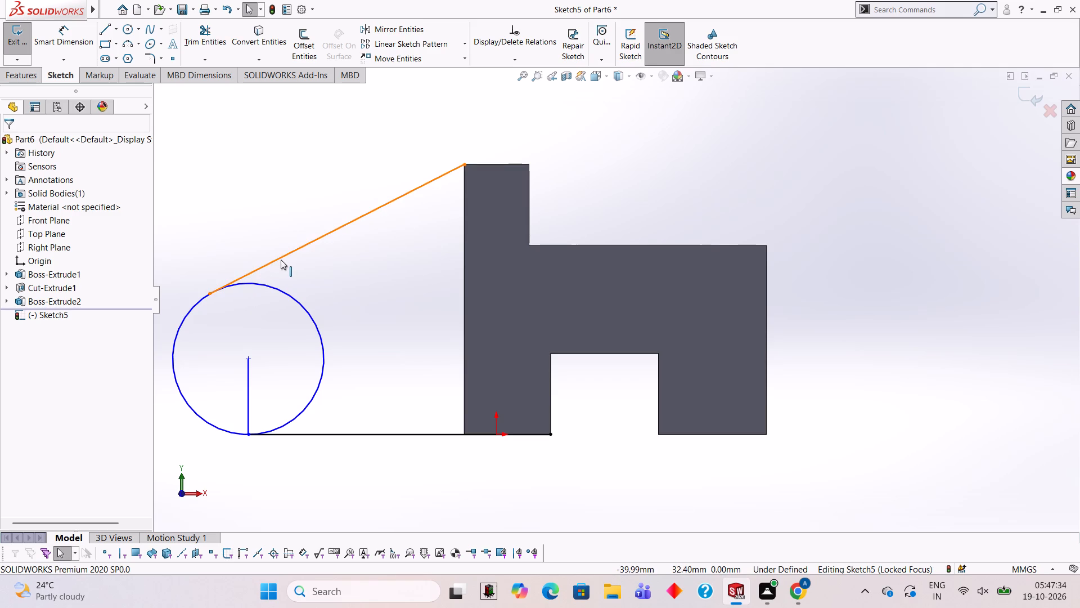
left_click(280, 260)
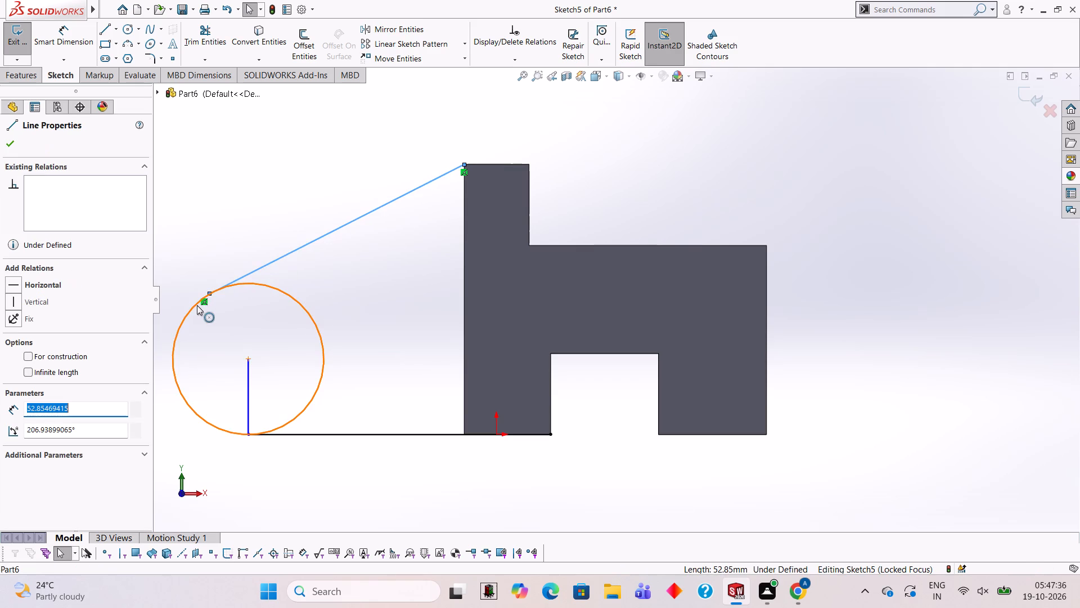
left_click(197, 305, "ctrl")
left_click(34, 342, "ctrl")
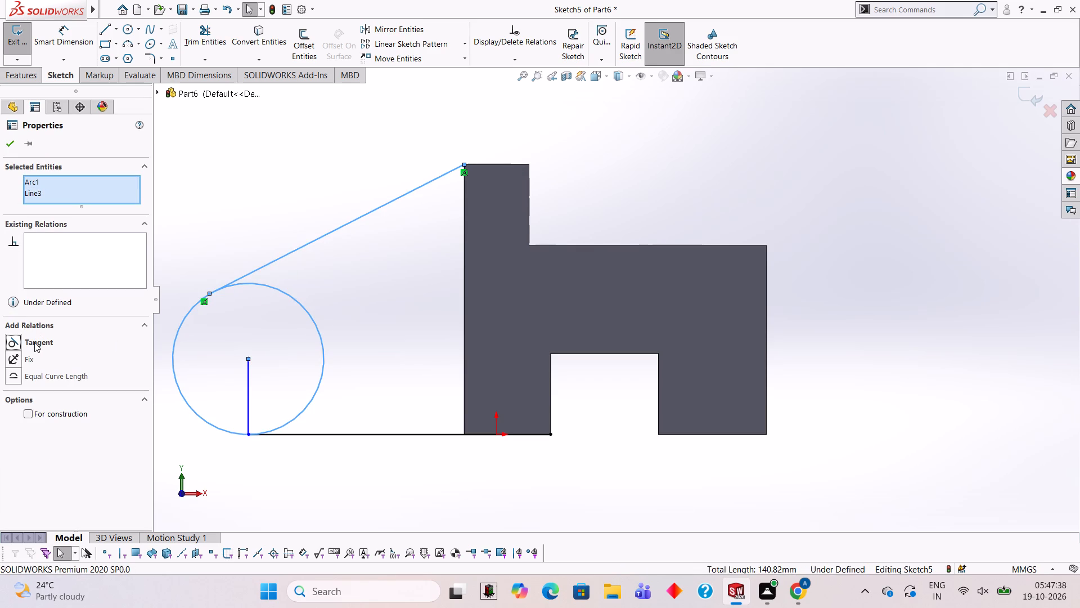
key("Escape")
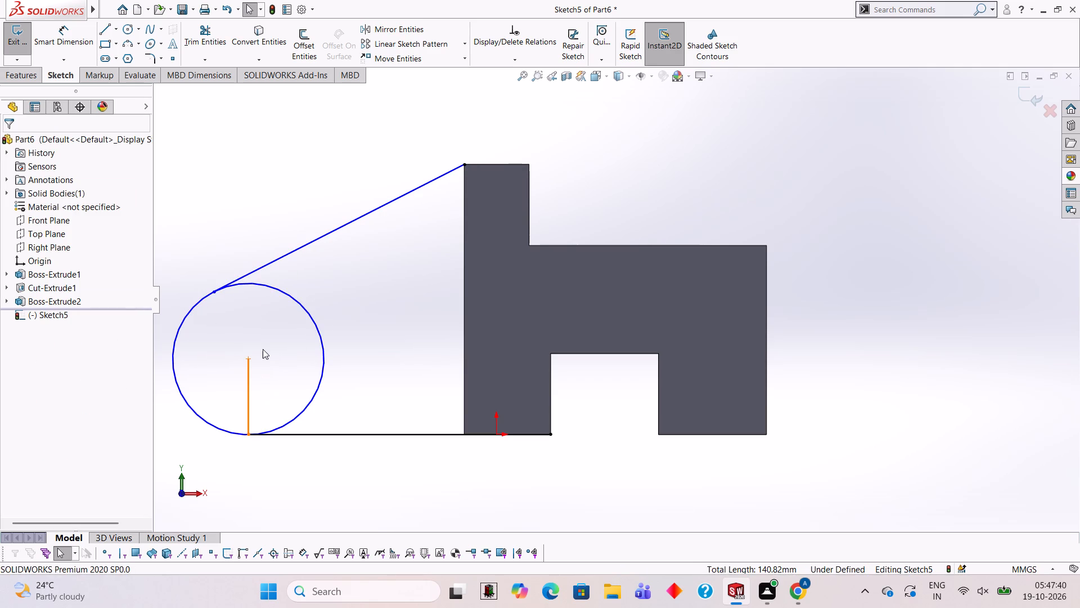
Trim away the circle's inner arc and the 14 mm vertical line, keeping only the rounded outer end.
left_click(208, 59)
left_click(213, 38)
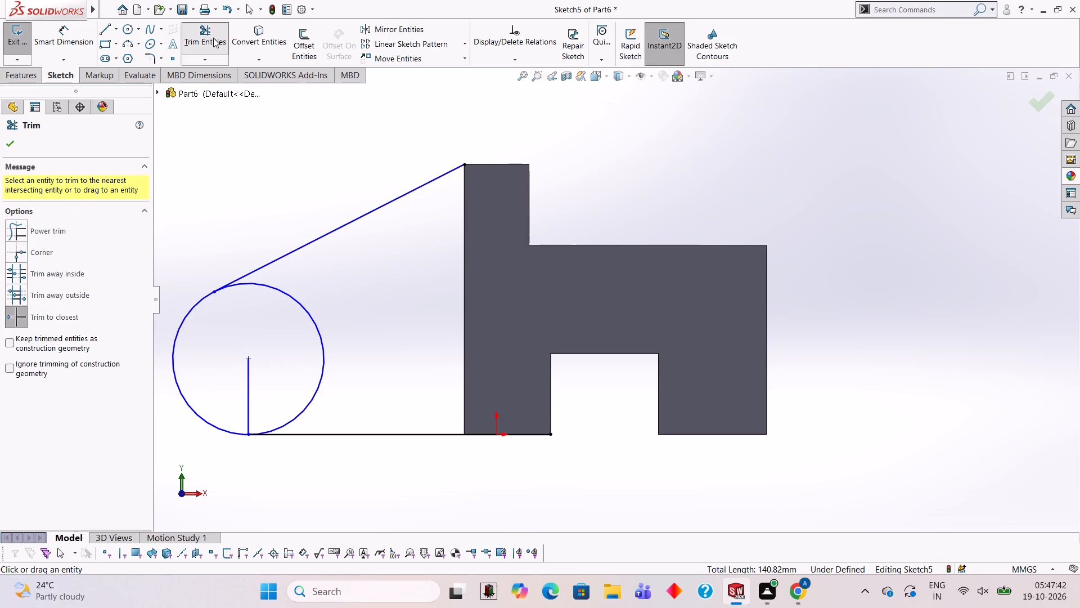
left_click(319, 334)
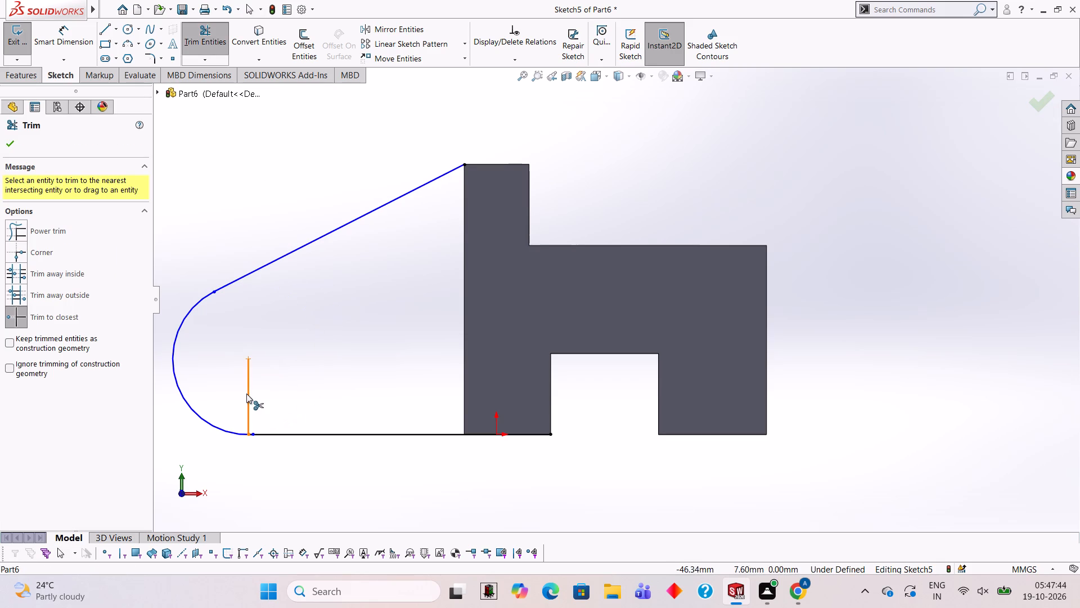
left_click(246, 394)
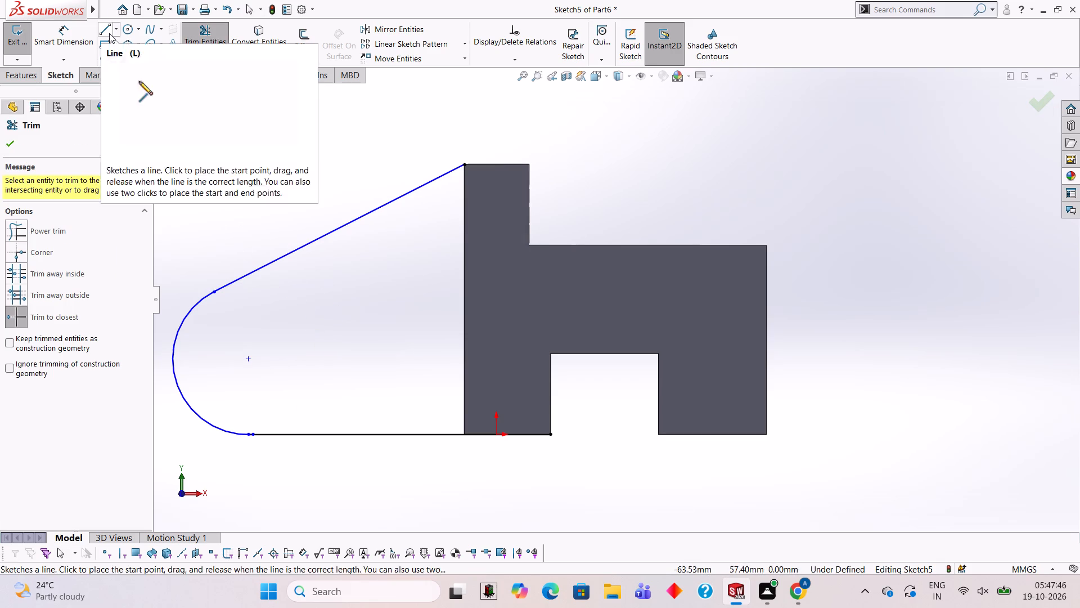
Close the profile with a 50 mm vertical line from the rib's upper outer corner down to the base line.
left_click(109, 33)
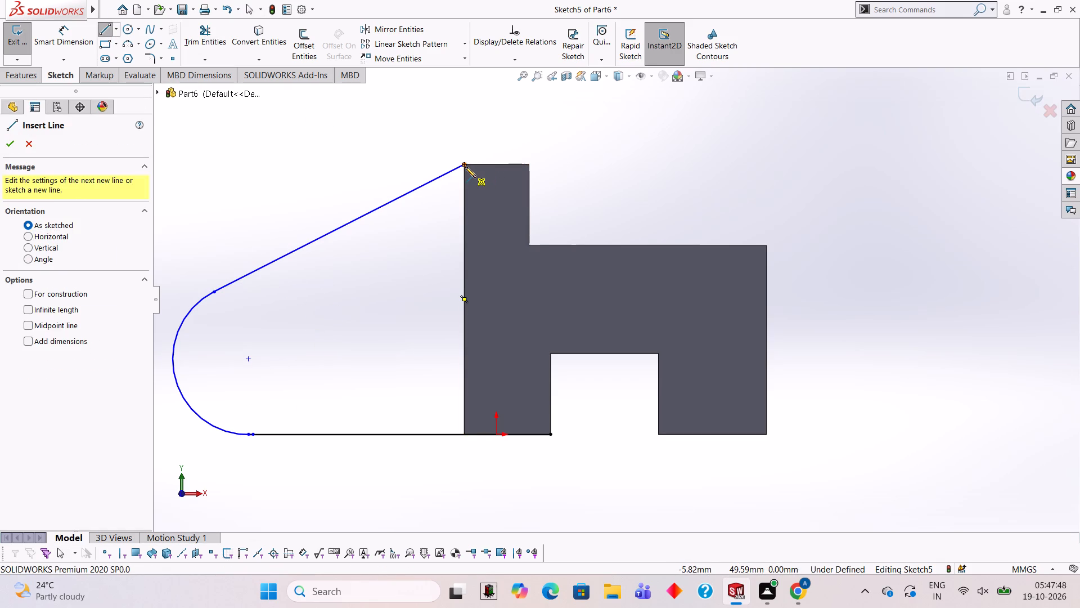
left_click(465, 167)
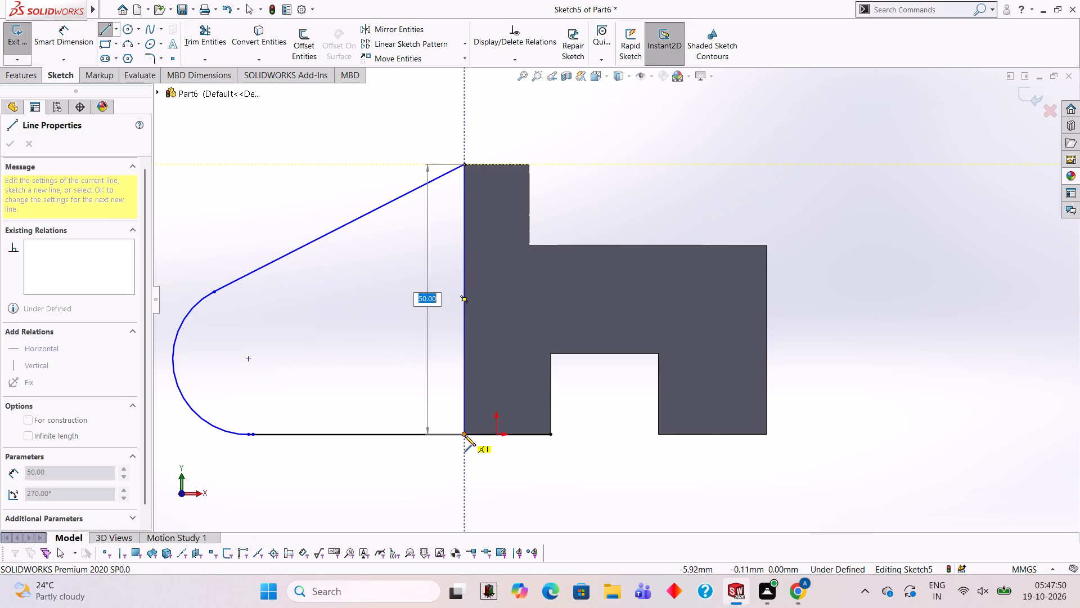
left_click(462, 436)
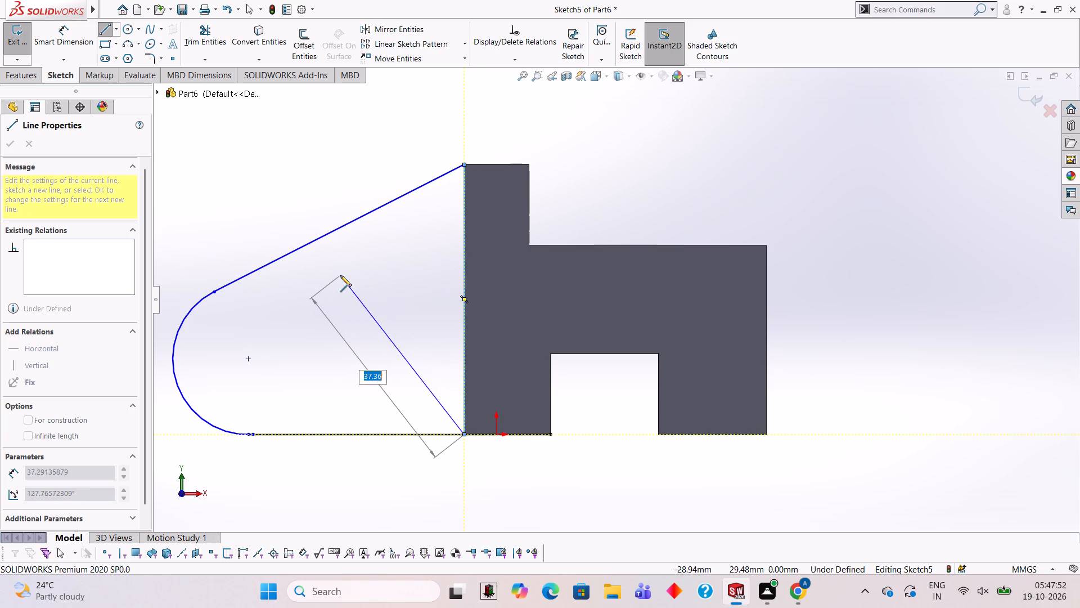
key("Escape")
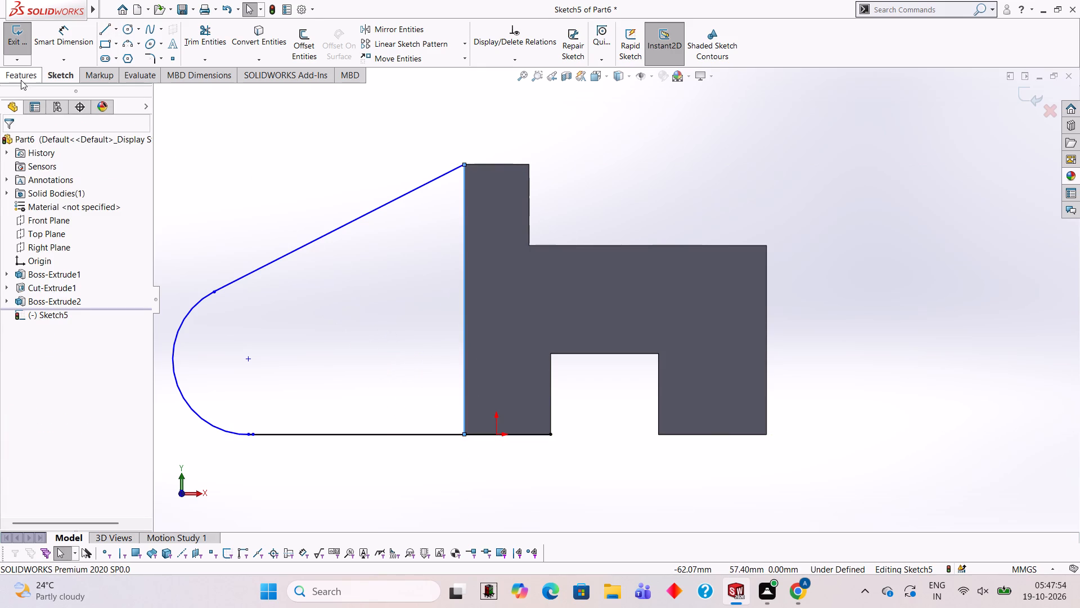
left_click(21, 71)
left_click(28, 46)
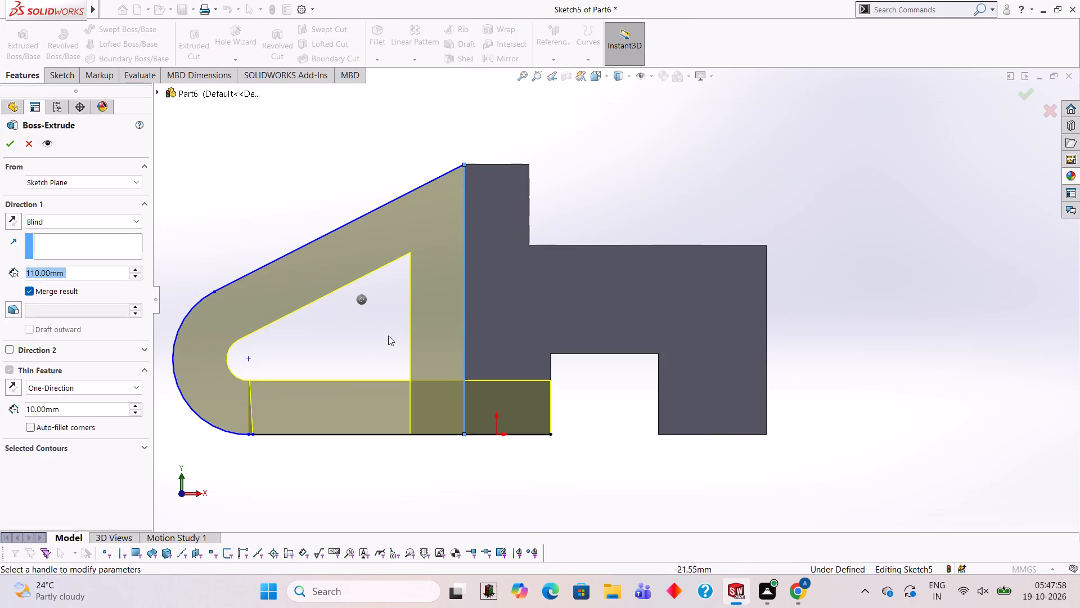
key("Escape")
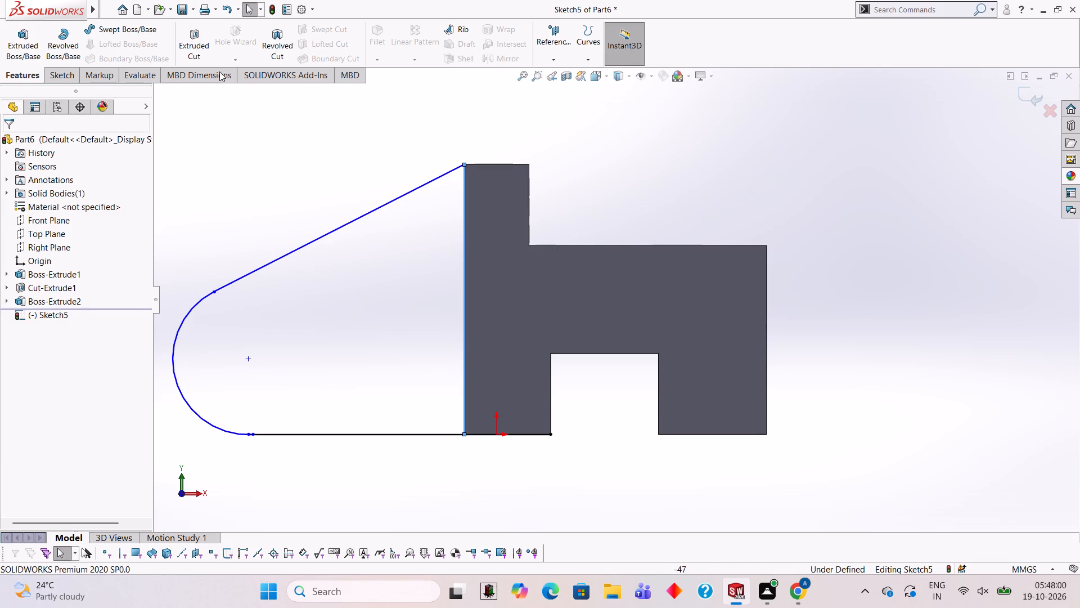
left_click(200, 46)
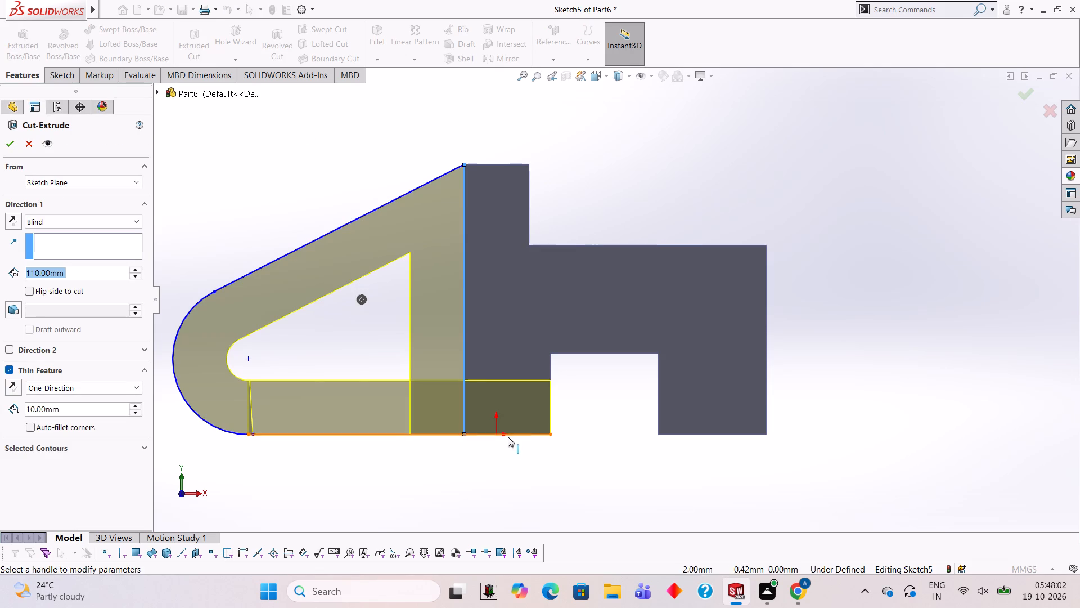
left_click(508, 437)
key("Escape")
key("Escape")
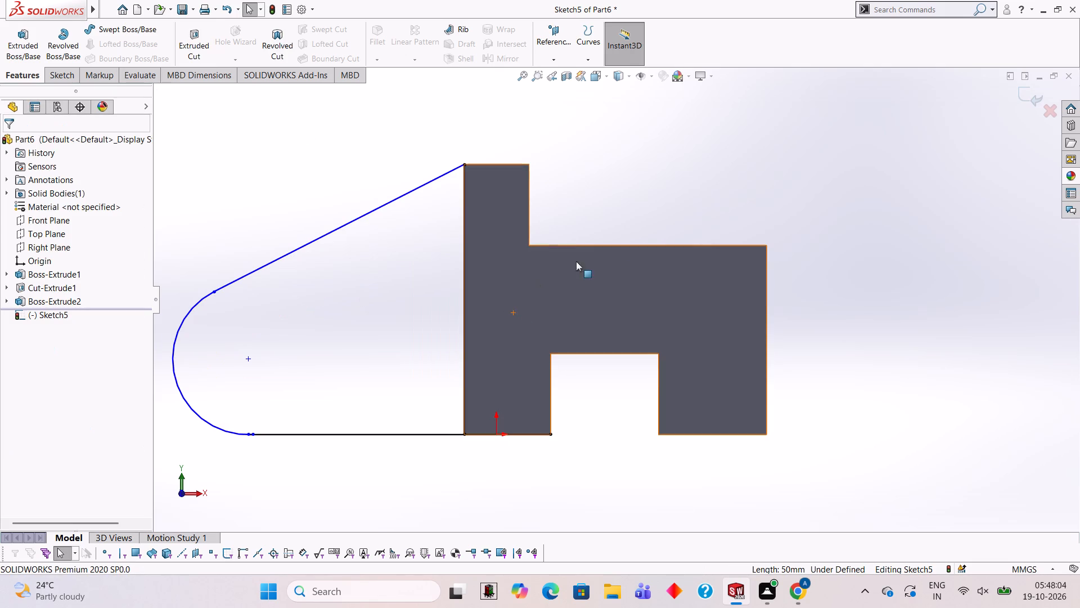
Trim the part of the base line that runs under the block, between the vertical line and the slot.
left_click(44, 77)
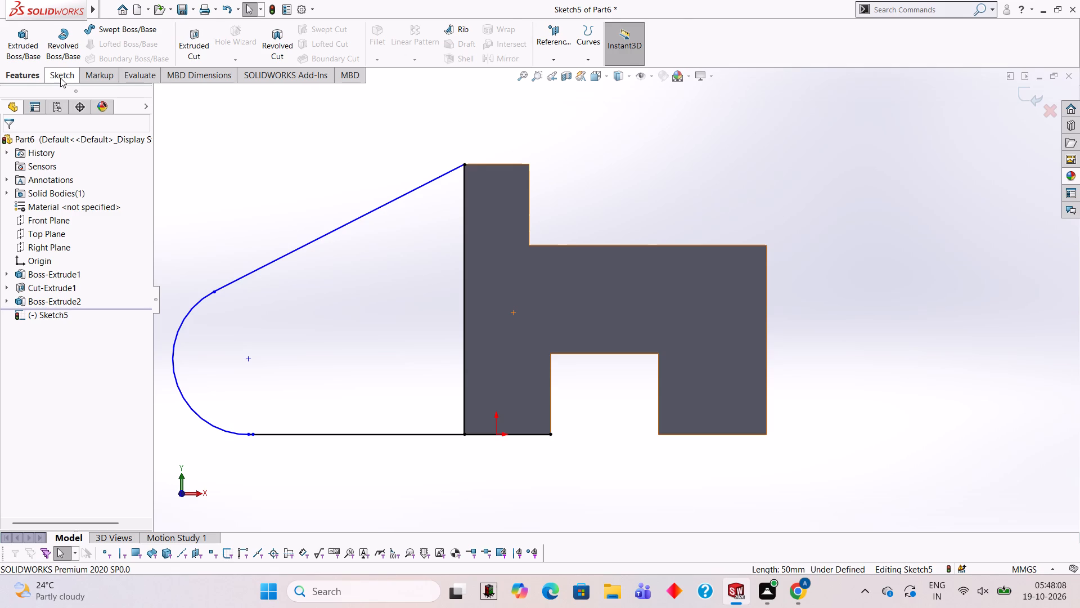
left_click(60, 78)
left_click(222, 33)
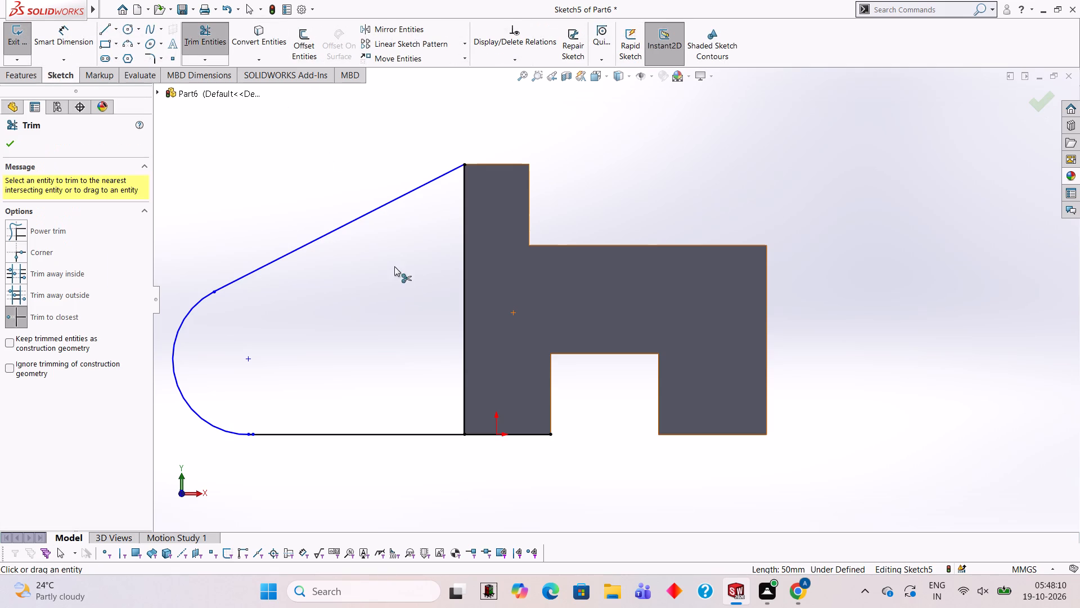
left_click(492, 436)
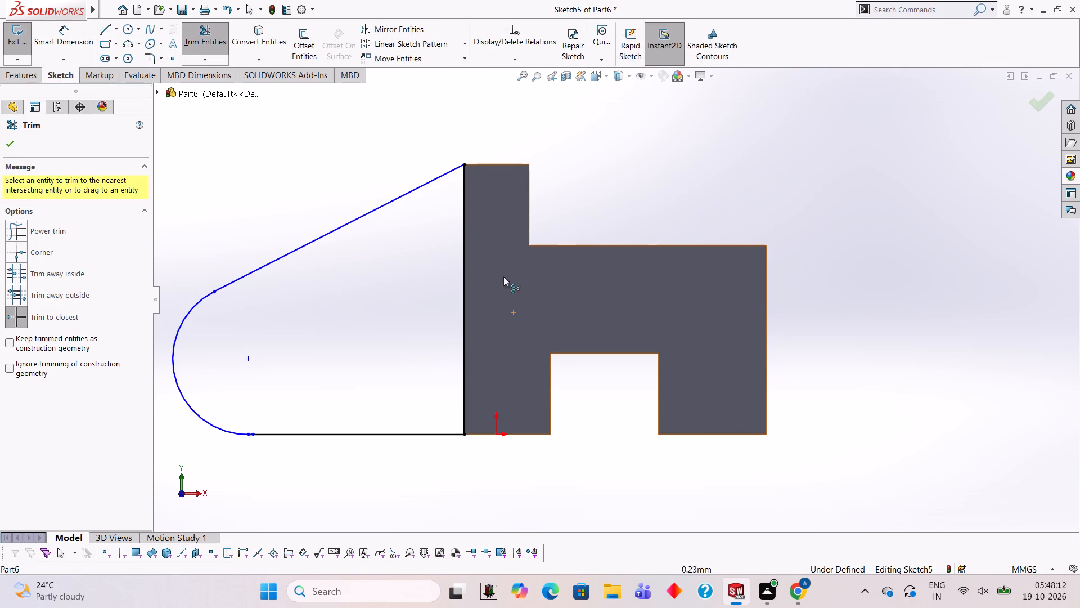
Extrude the closed rounded profile region 16 mm in the reversed direction, alongside the block, merged with the body.
left_click(25, 80)
left_click(22, 43)
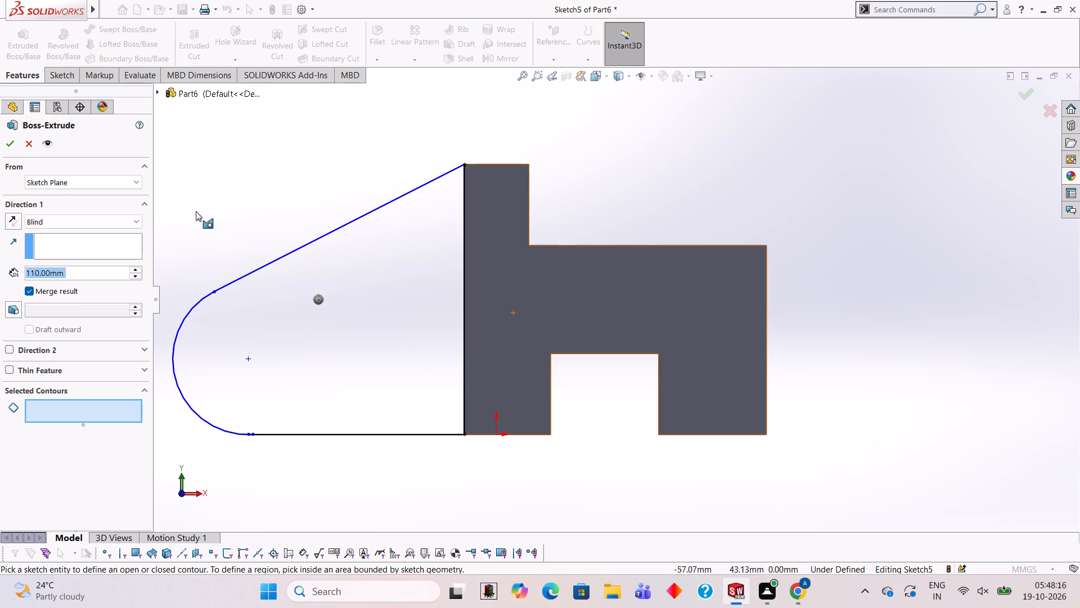
left_click(293, 327)
middle_click_drag(298, 309, 332, 350)
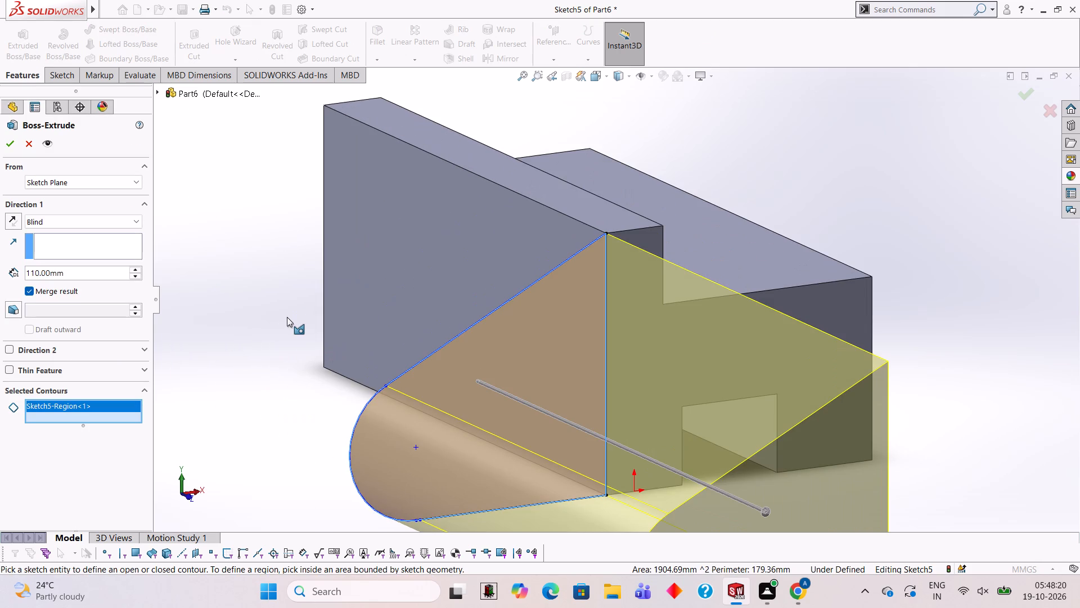
left_click(15, 218)
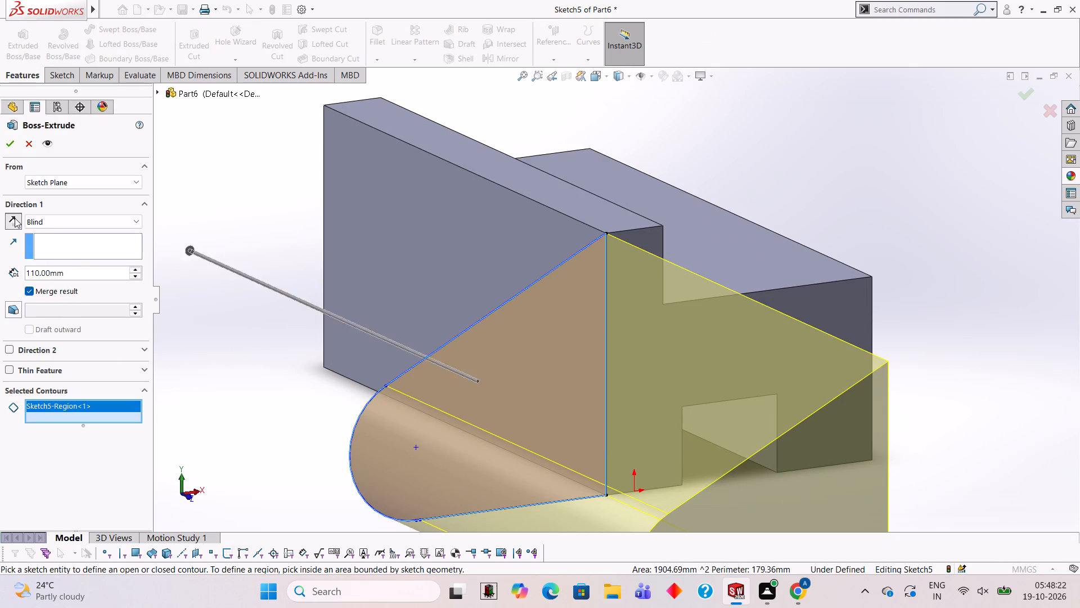
left_click(90, 279)
key("BackSpace")
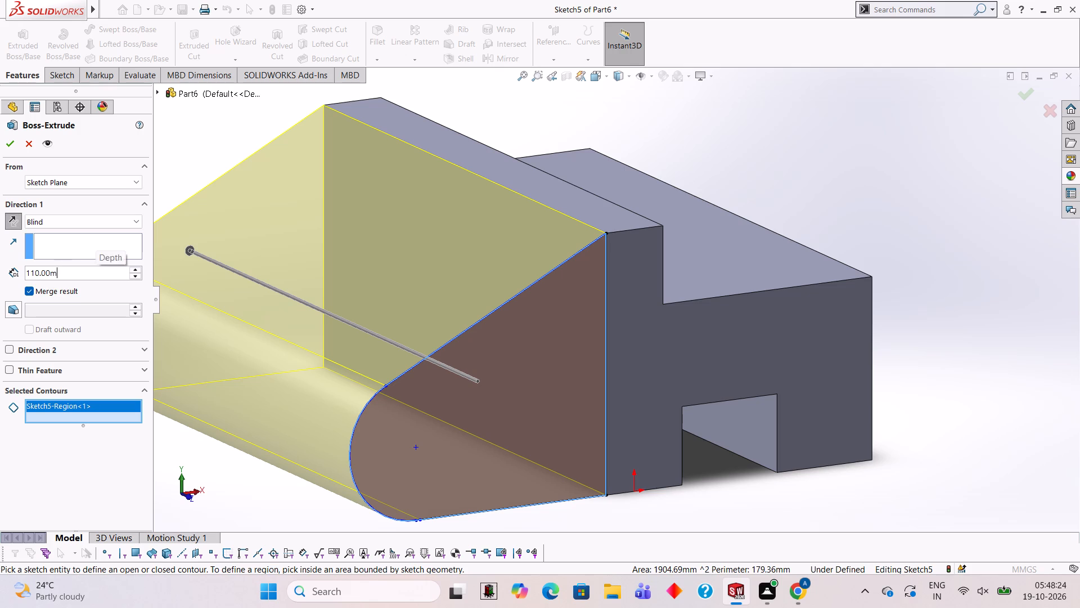
key("BackSpace")
key("BackSpace")
key("BackSpace")
key("BackSpace")
key("BackSpace")
key("BackSpace")
key("BackSpace")
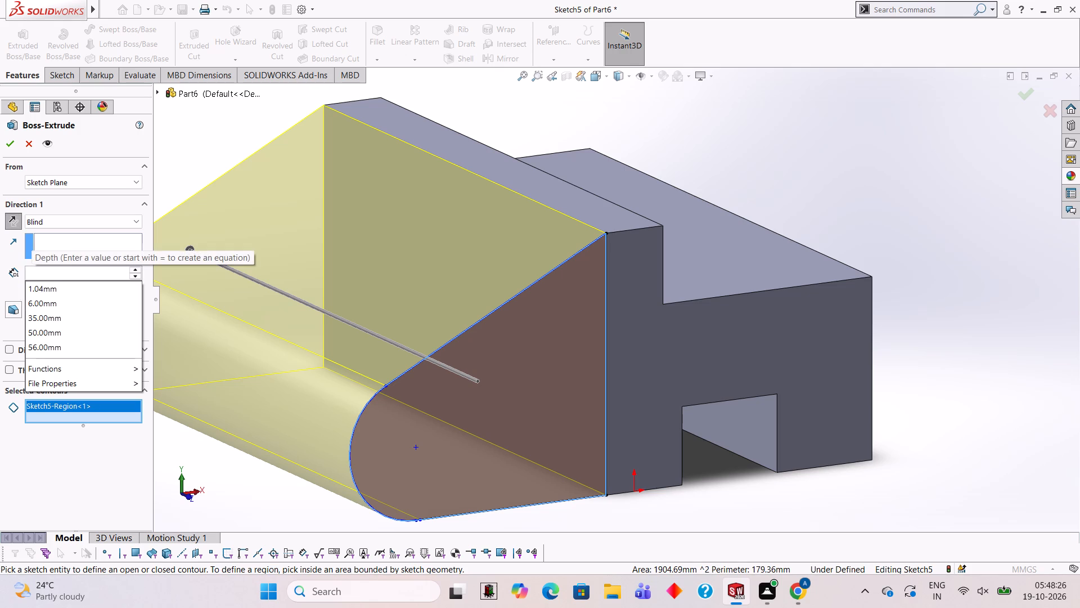
type("16")
key("Return")
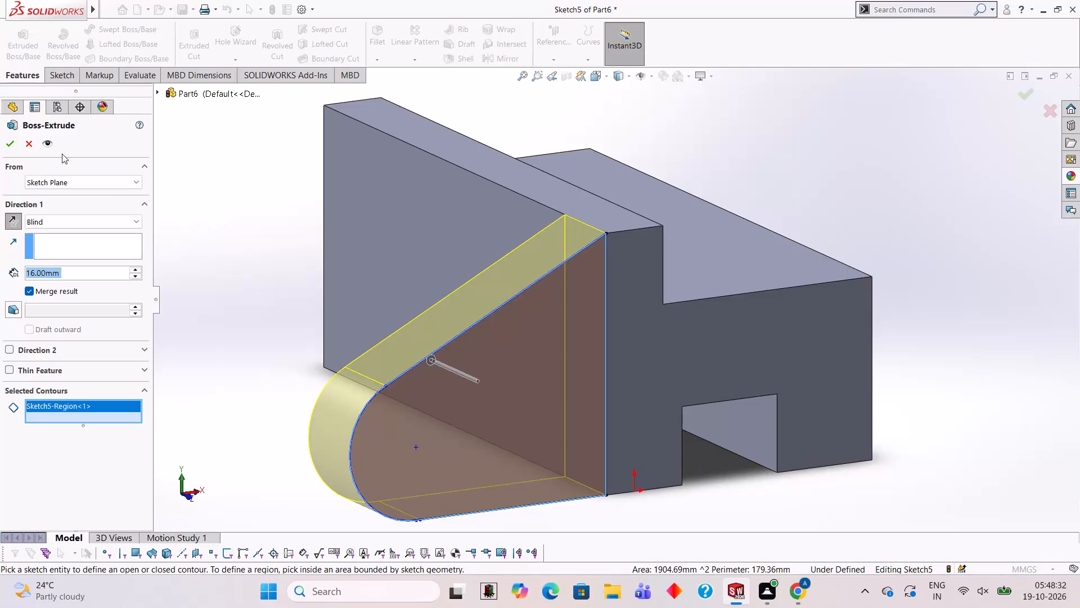
left_click(8, 141)
left_click(212, 184)
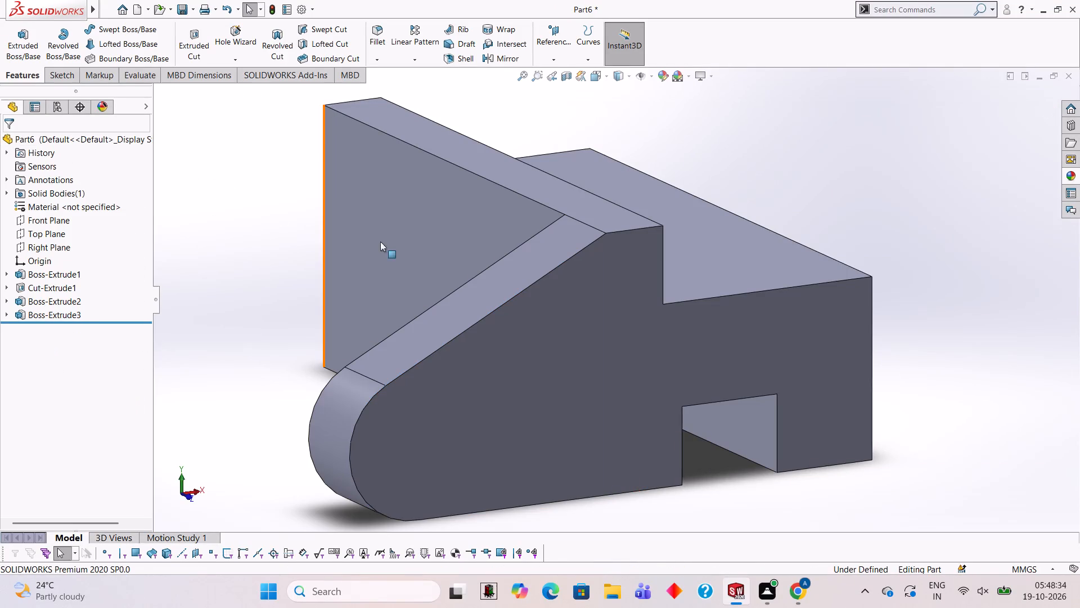
Start a new sketch on the part's front face, viewed straight on.
middle_click_drag(421, 254, 413, 251)
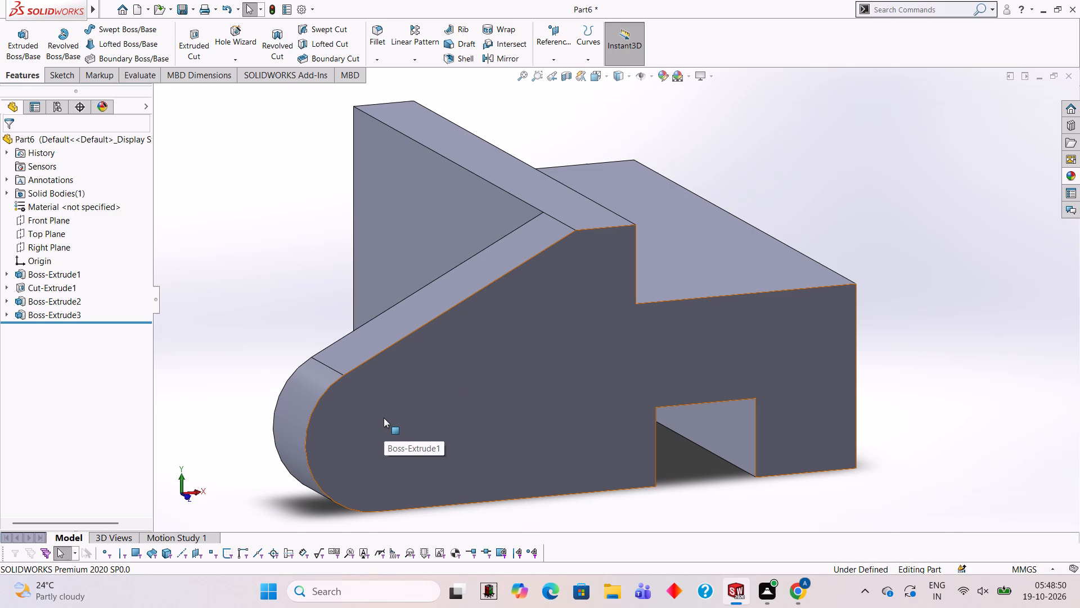
left_click(468, 385)
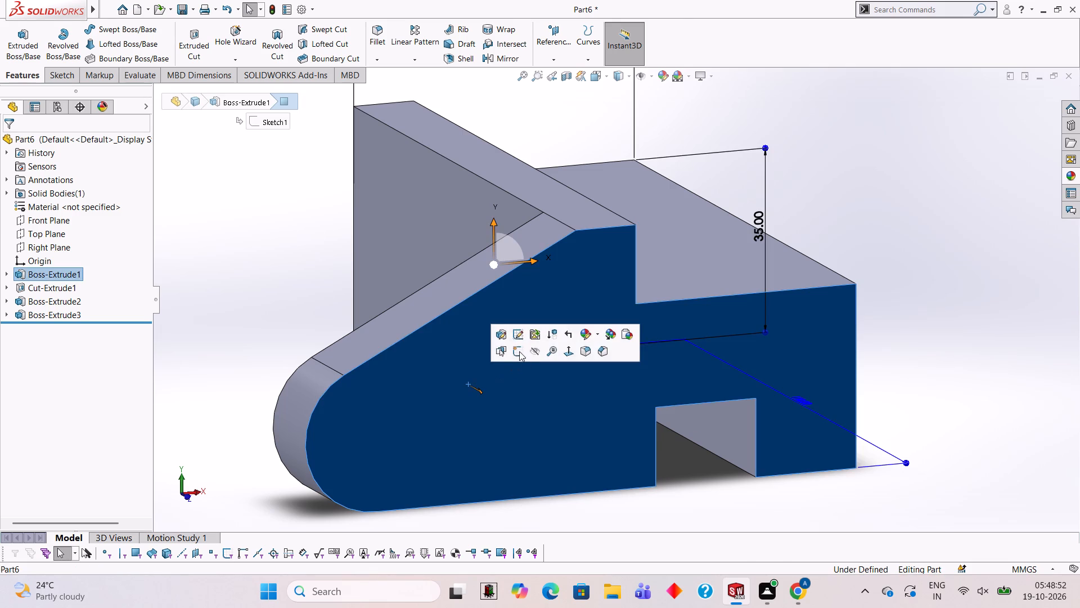
left_click(519, 351)
key("ctrl+8")
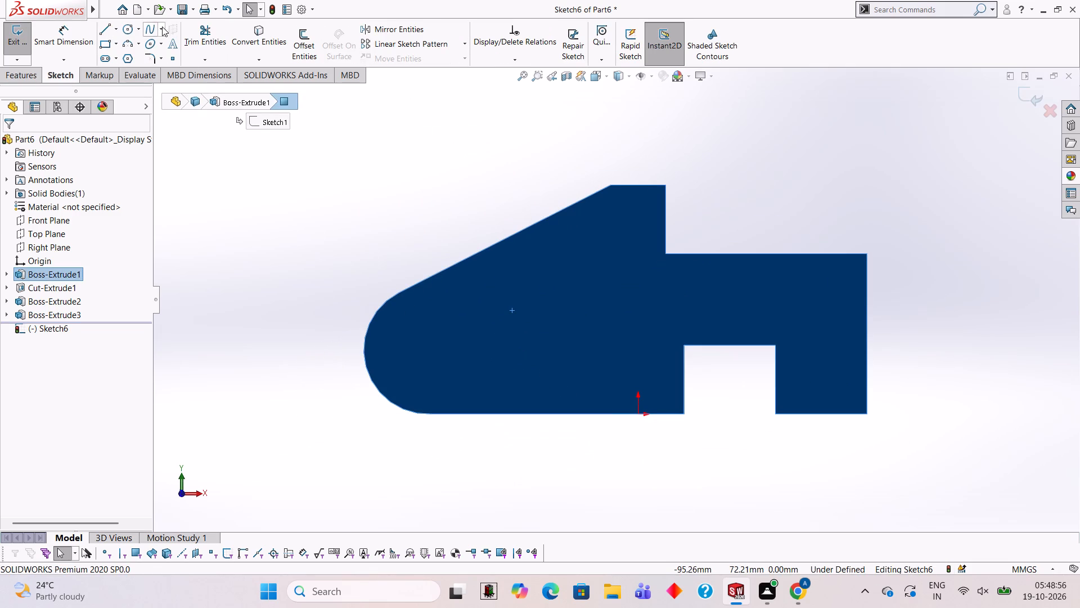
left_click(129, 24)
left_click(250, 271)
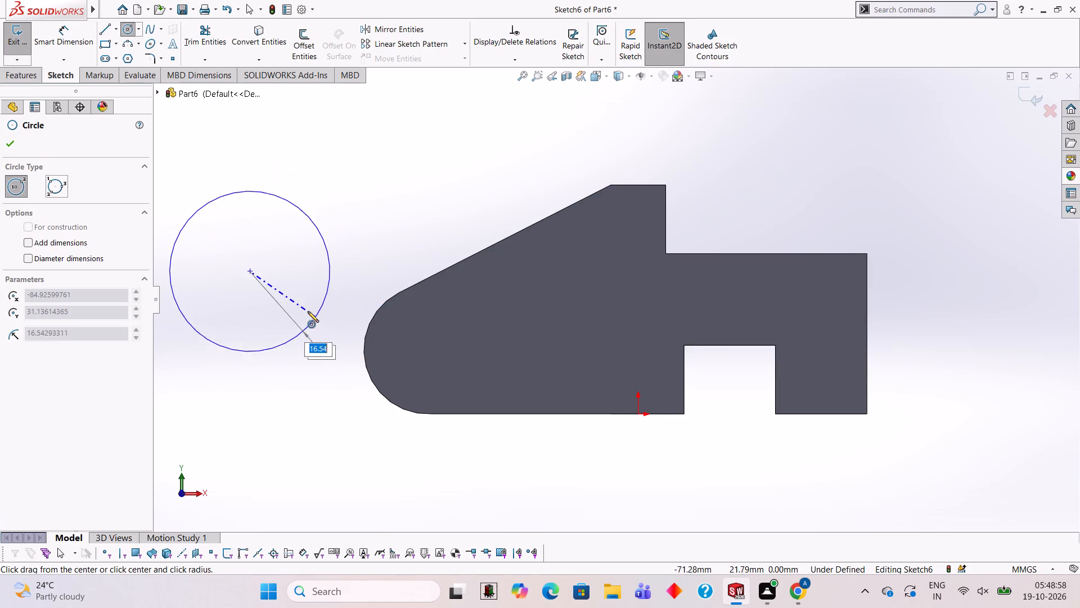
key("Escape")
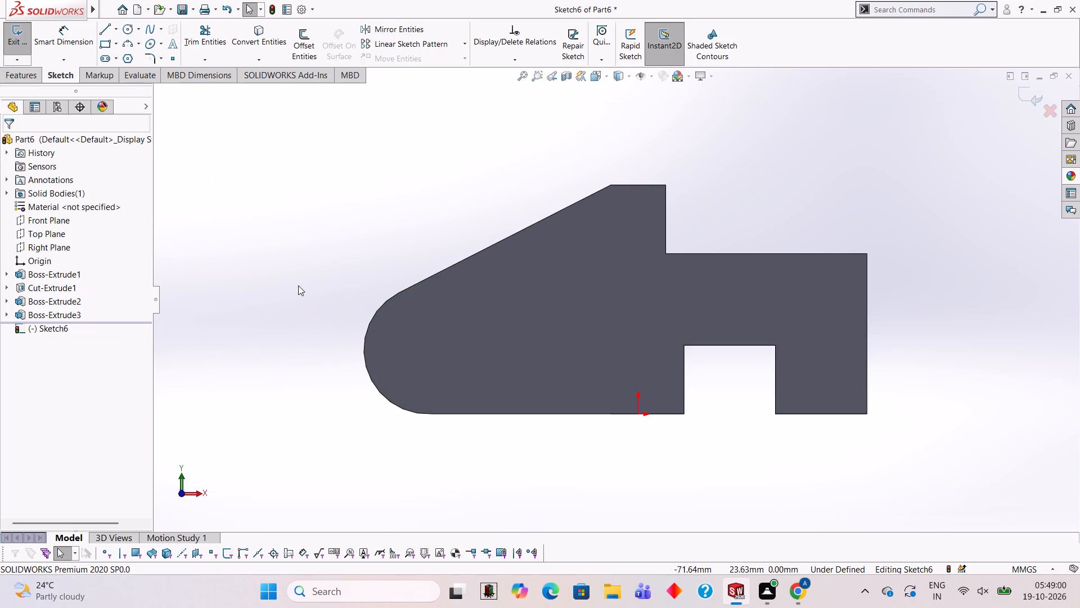
Draw a circle of radius 7 mm concentric with the arm's rounded end.
left_click(130, 29)
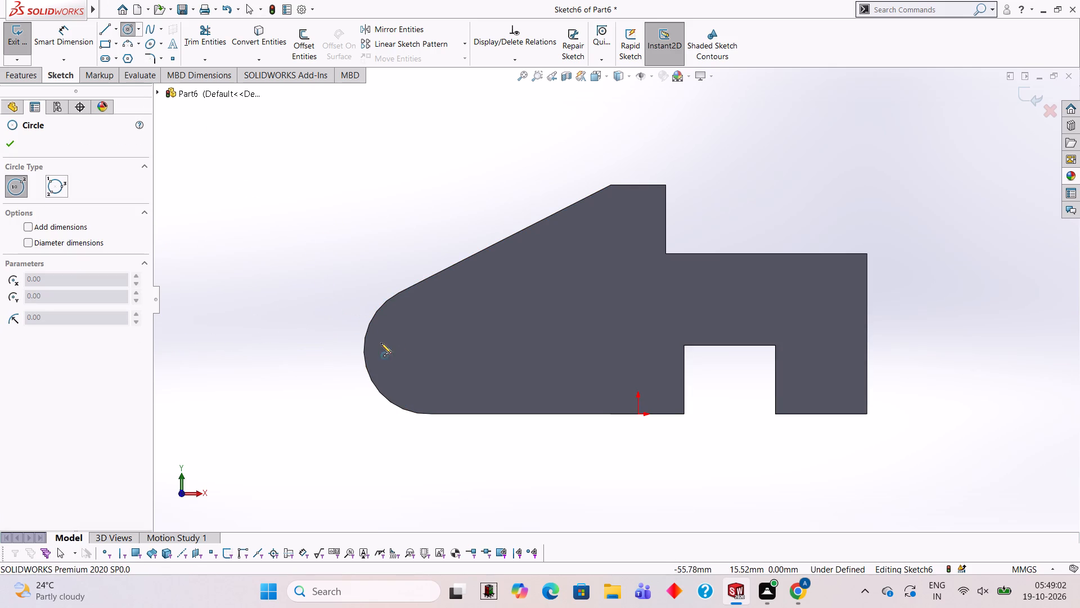
left_click(427, 350)
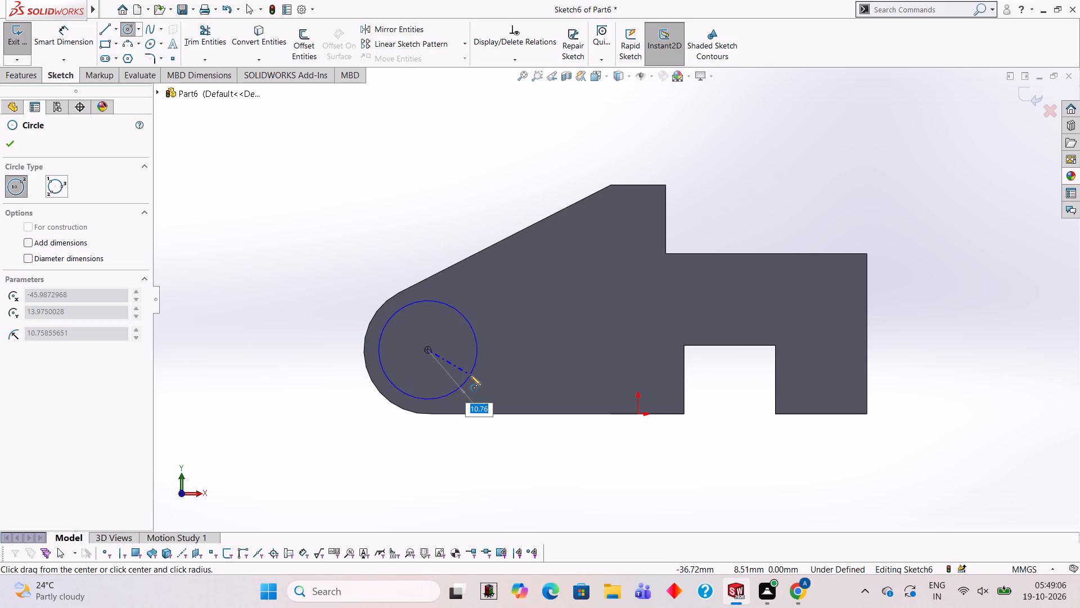
key("7")
key("Return")
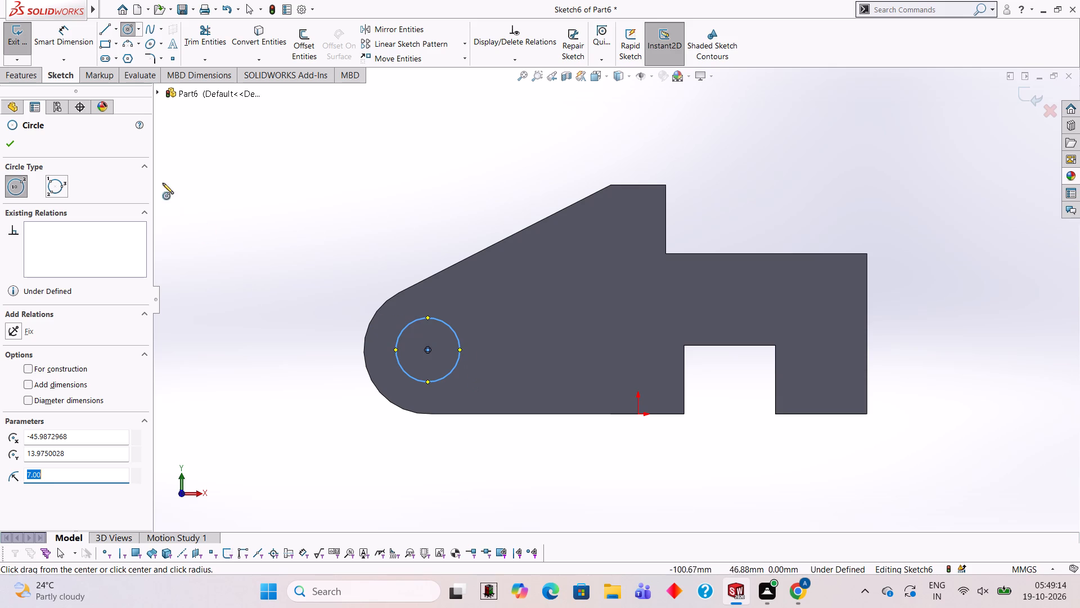
Cut-extrude the 7 mm radius circle 16 mm deep through the side arm.
left_click(31, 73)
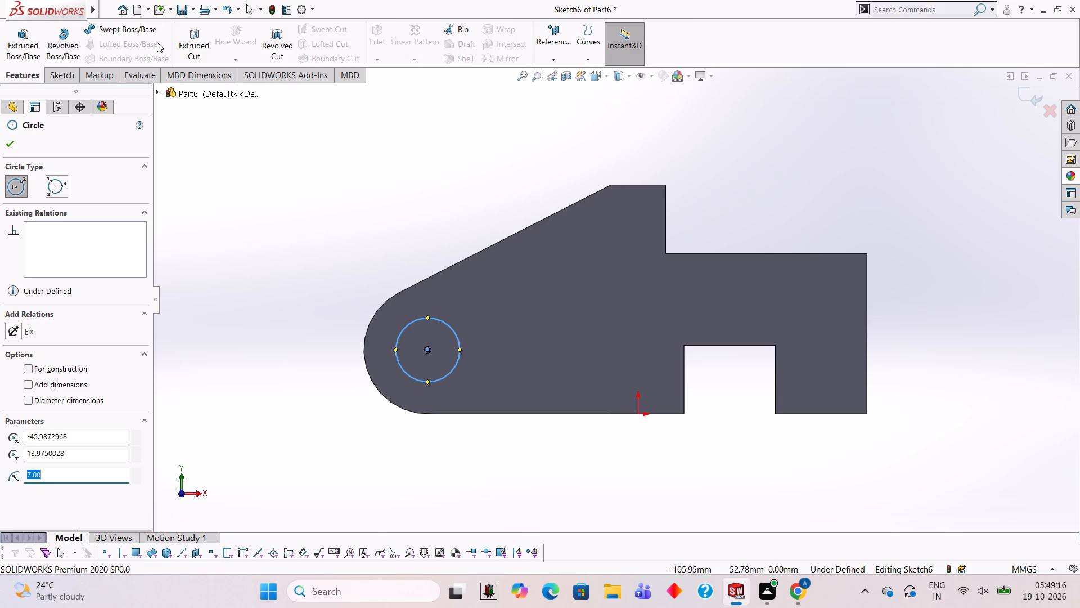
left_click(187, 36)
middle_click_drag(312, 214, 350, 276)
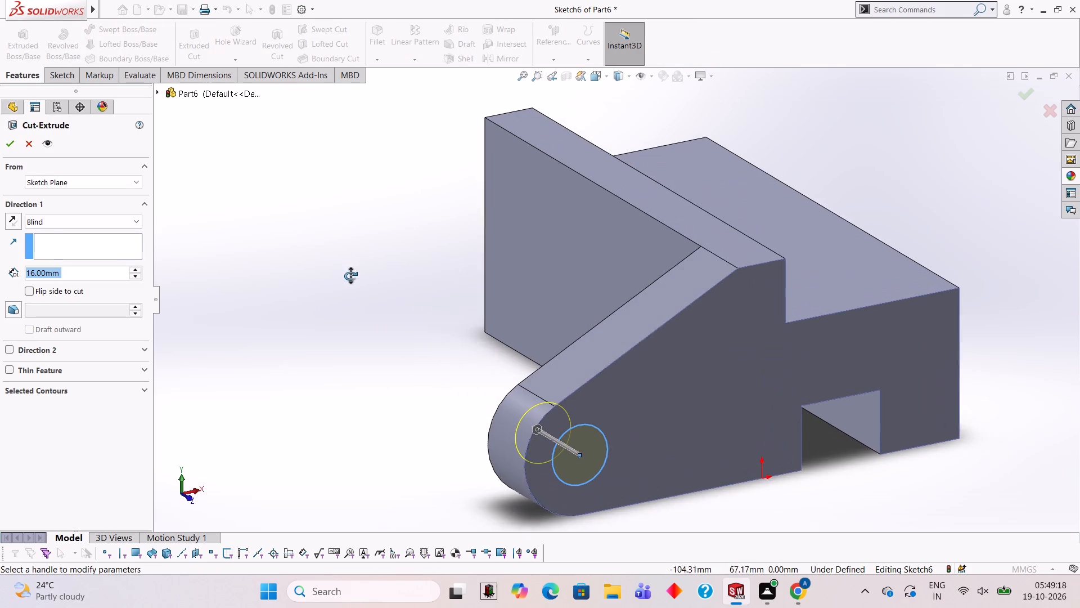
middle_click_drag(350, 276, 351, 278)
left_click(8, 141)
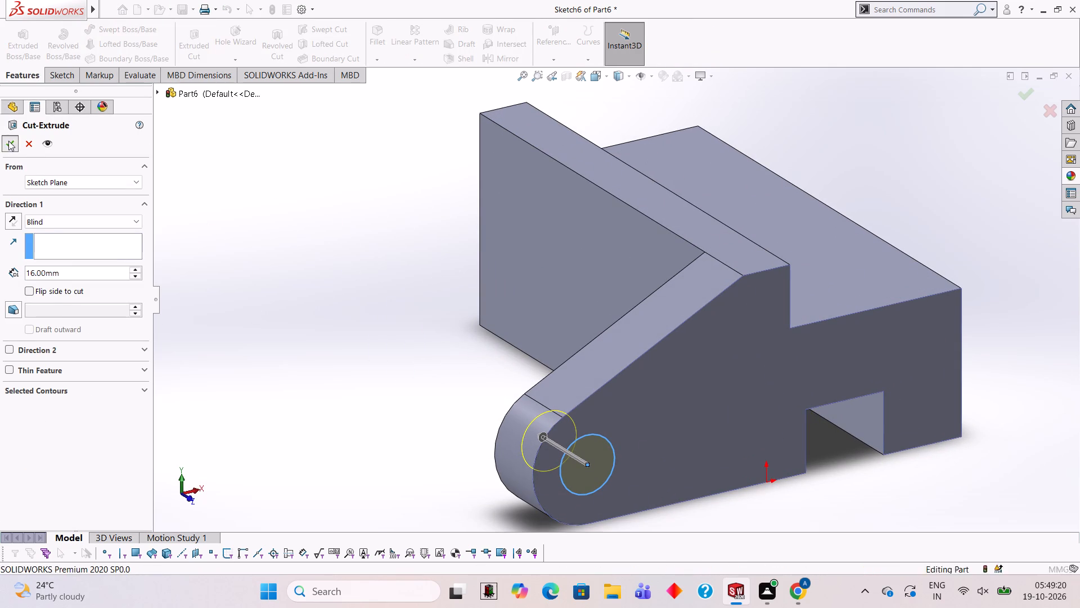
left_click(260, 219)
Start a new sketch on the block's opposite end face, away from the finished arm, viewed straight on.
scroll(563, 354, "up", 1)
scroll(627, 346, "up", 2)
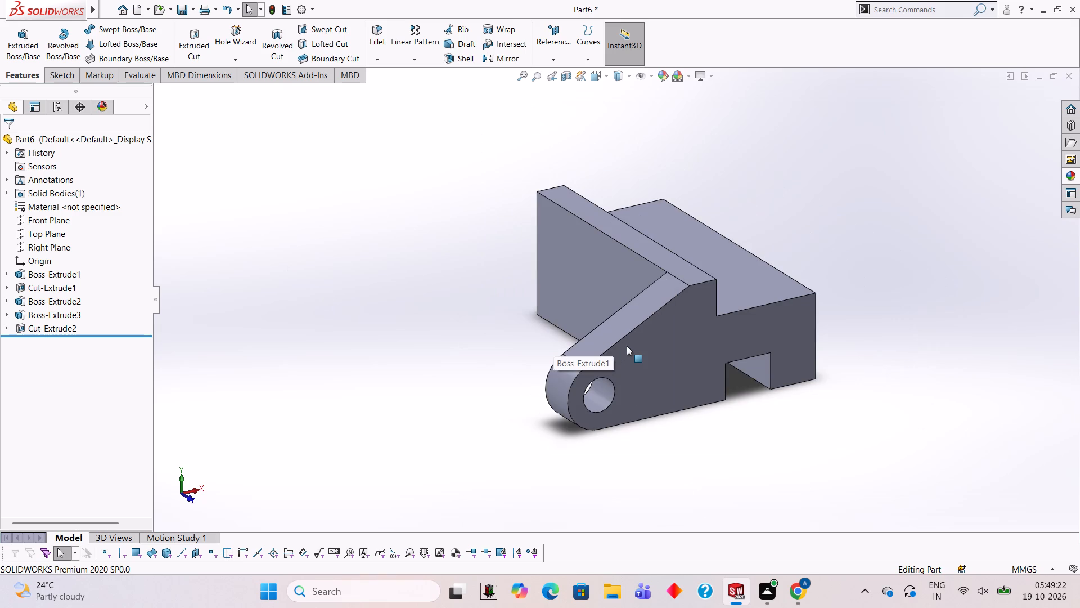
scroll(713, 325, "up", 3)
scroll(705, 319, "down", 2)
middle_click_drag(596, 296, 599, 297)
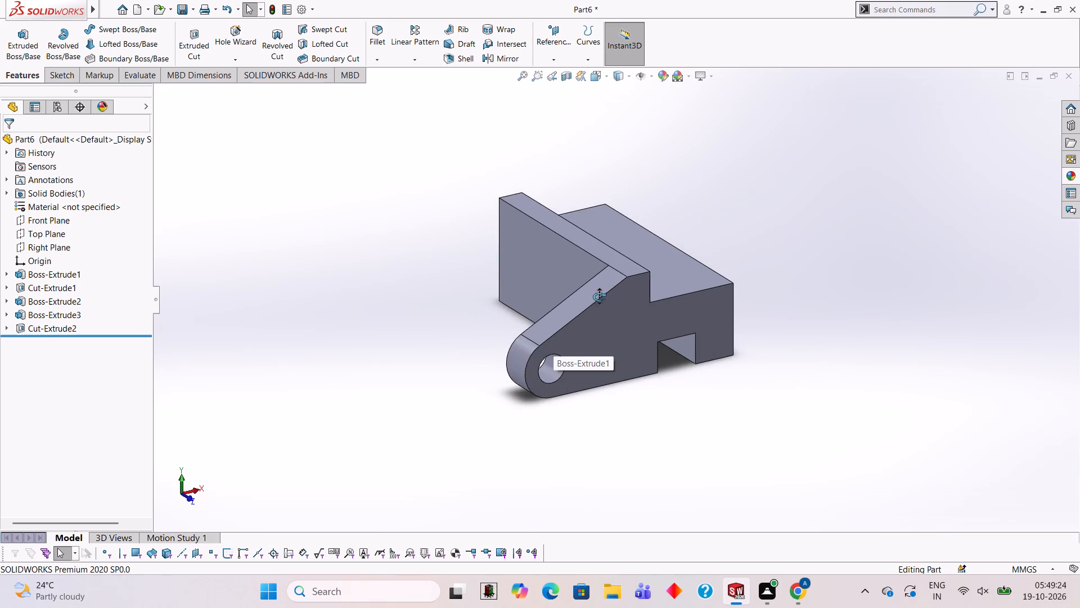
middle_click_drag(599, 297, 767, 271)
left_click(522, 315)
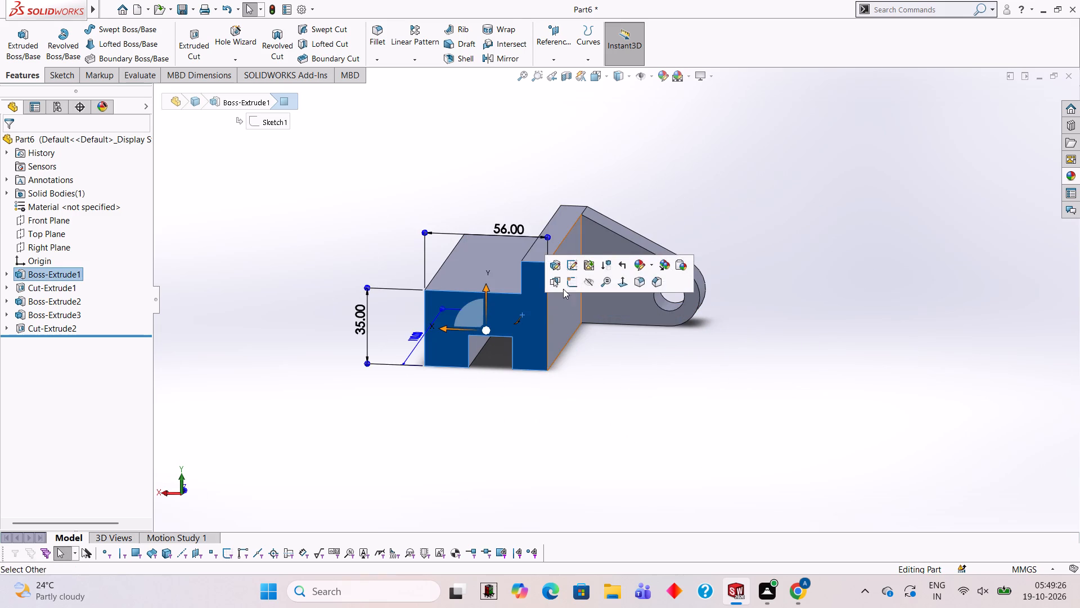
left_click(575, 285)
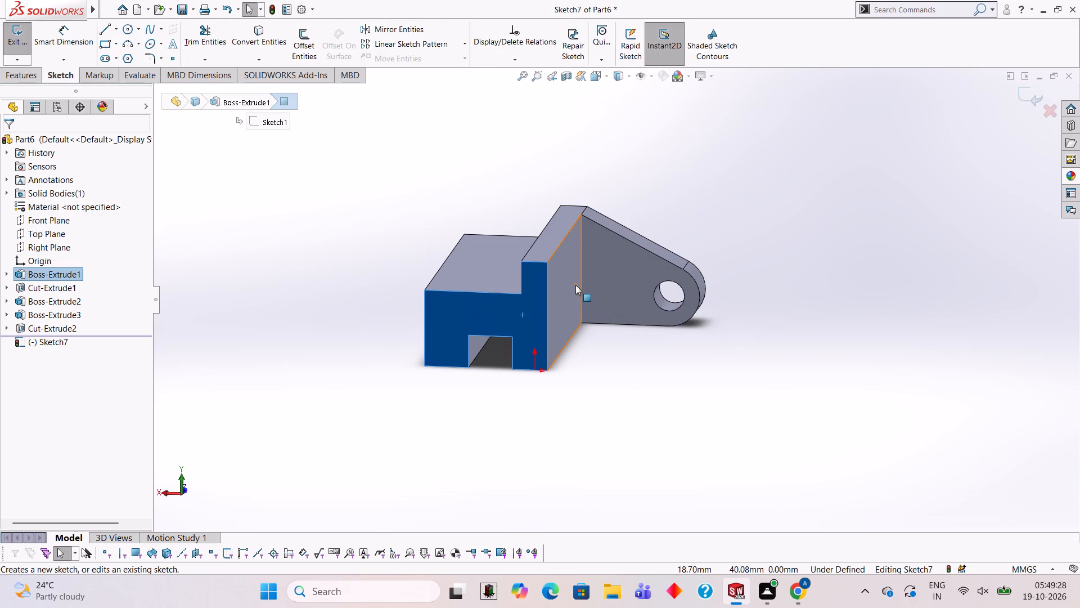
key("ctrl+8")
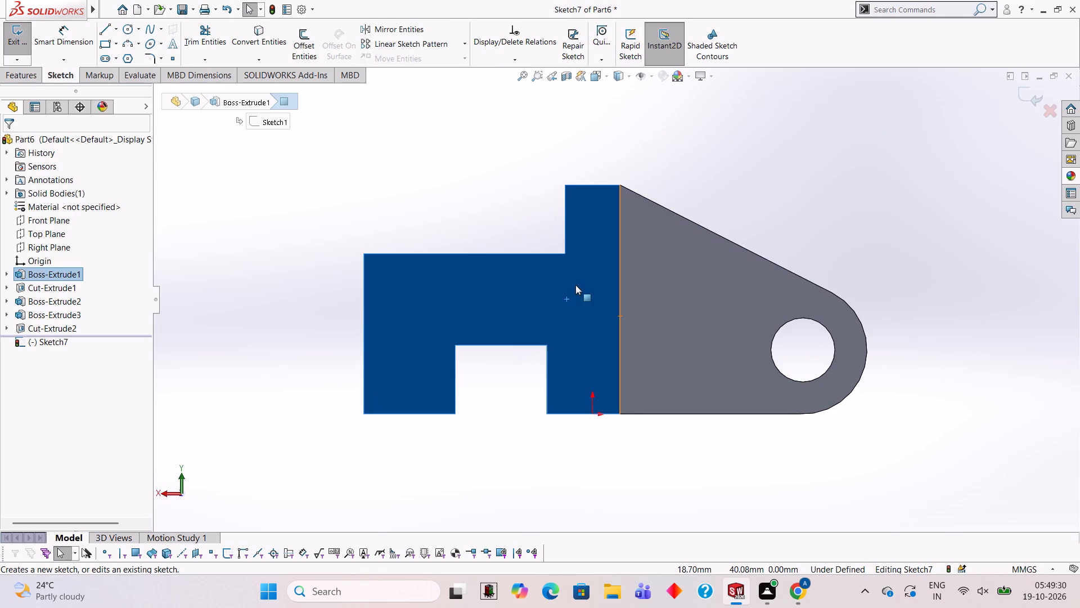
Draw a 50 mm vertical line down the block's arm-side edge and a horizontal base line about 39 mm long under the arm.
left_click(104, 30)
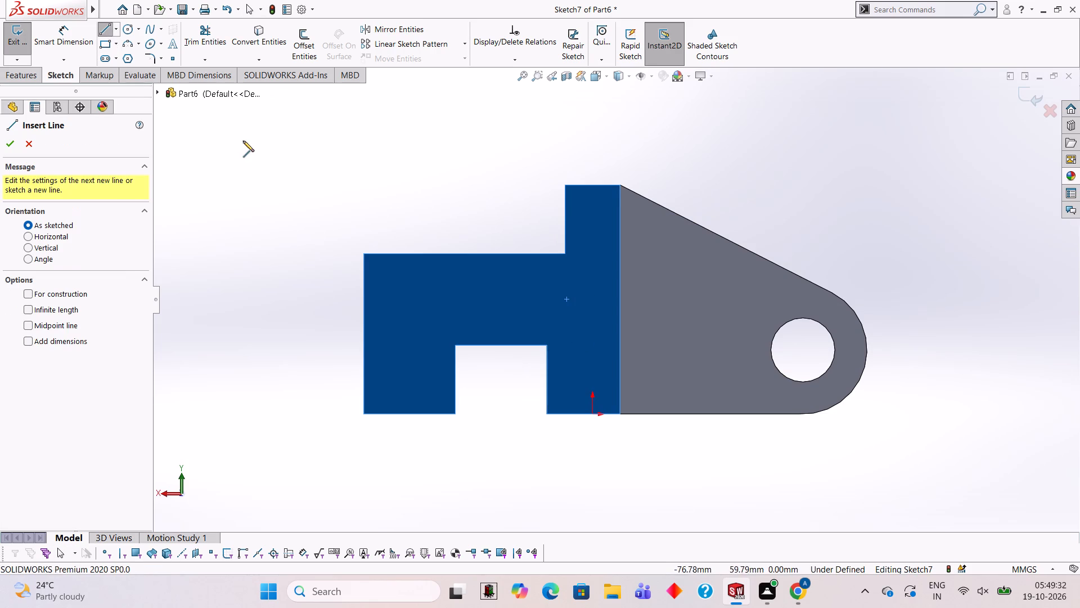
left_click(620, 185)
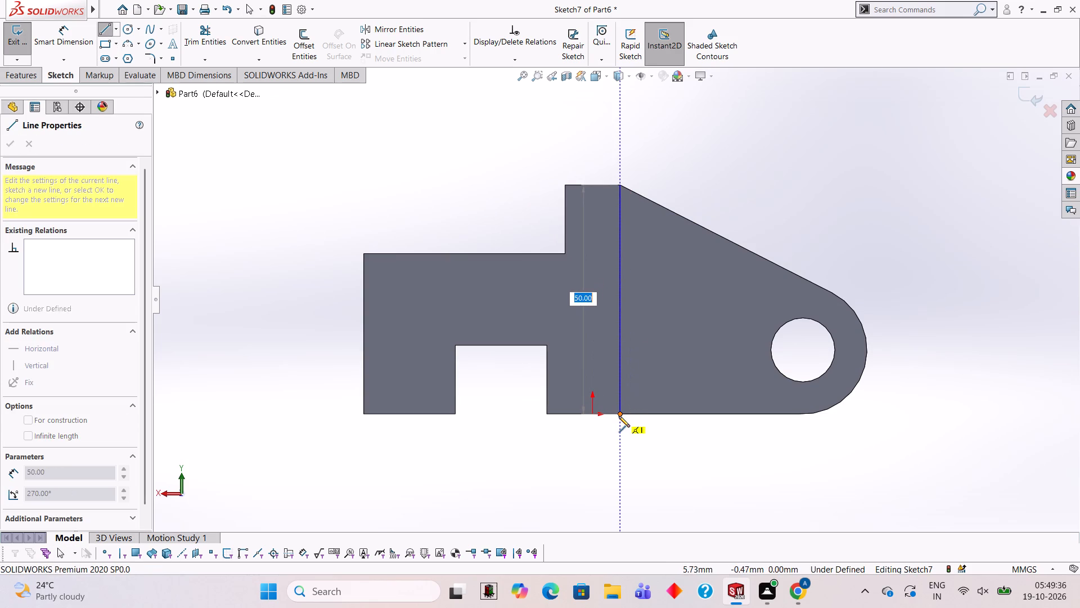
left_click(619, 416)
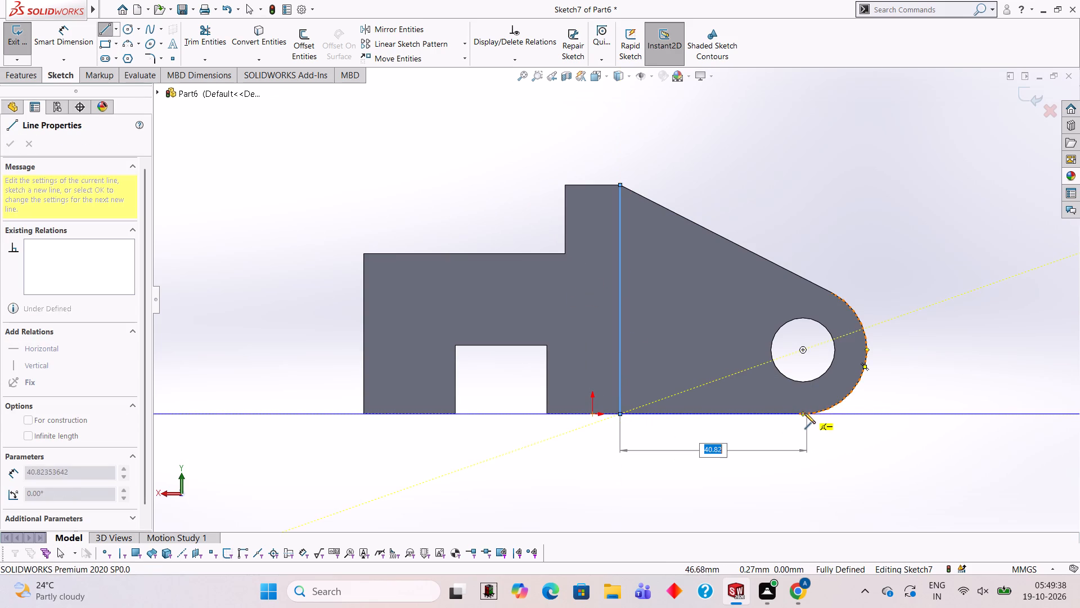
left_click(798, 413)
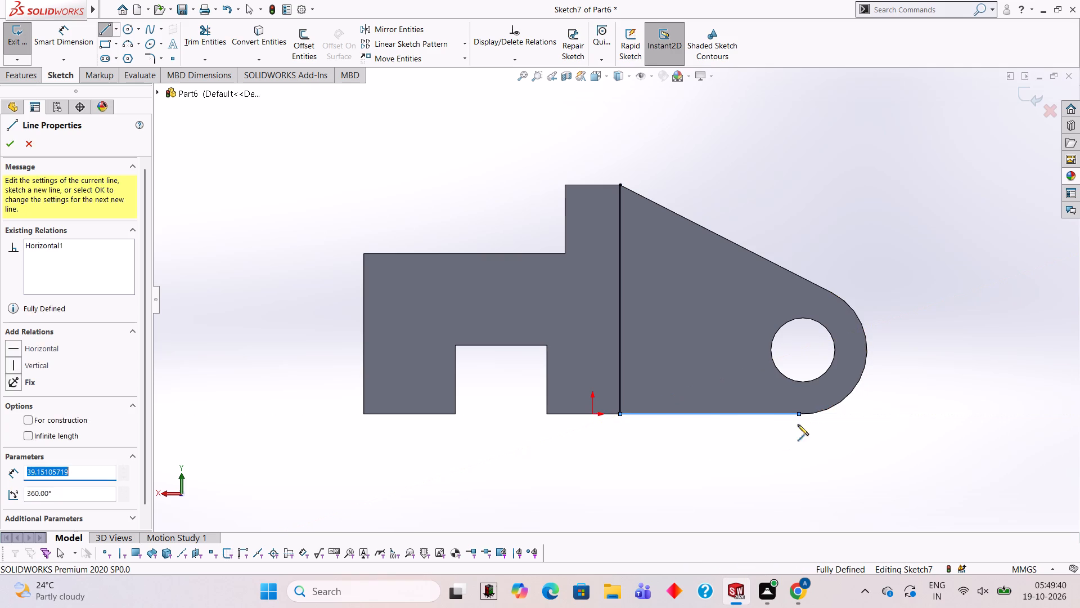
key("Escape")
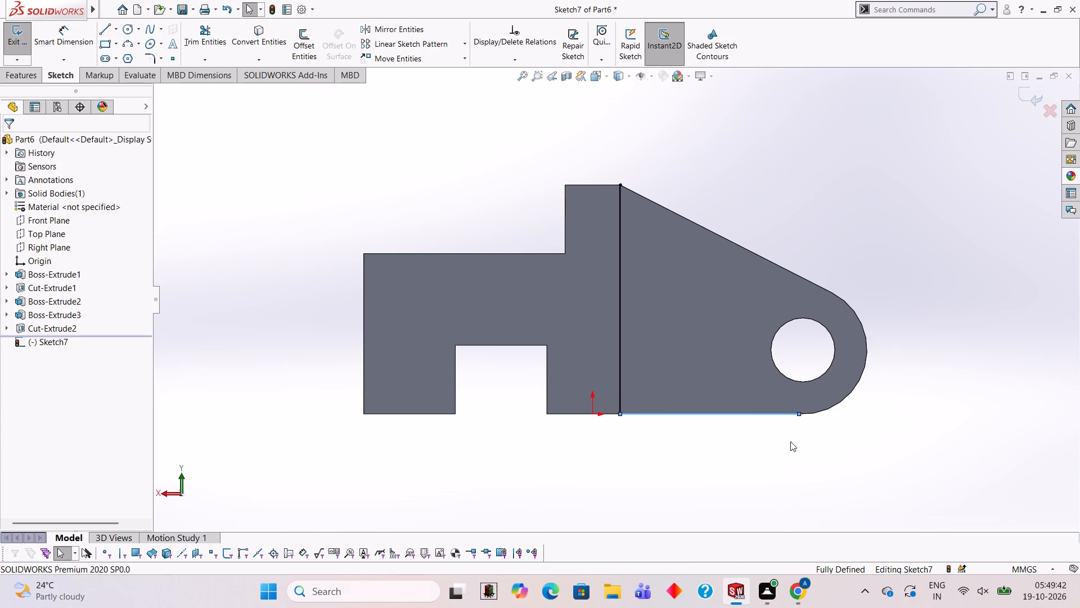
Draw a sloping line from the top of the vertical line along the arm's sloped edge to the start of its rounded end.
left_click(106, 29)
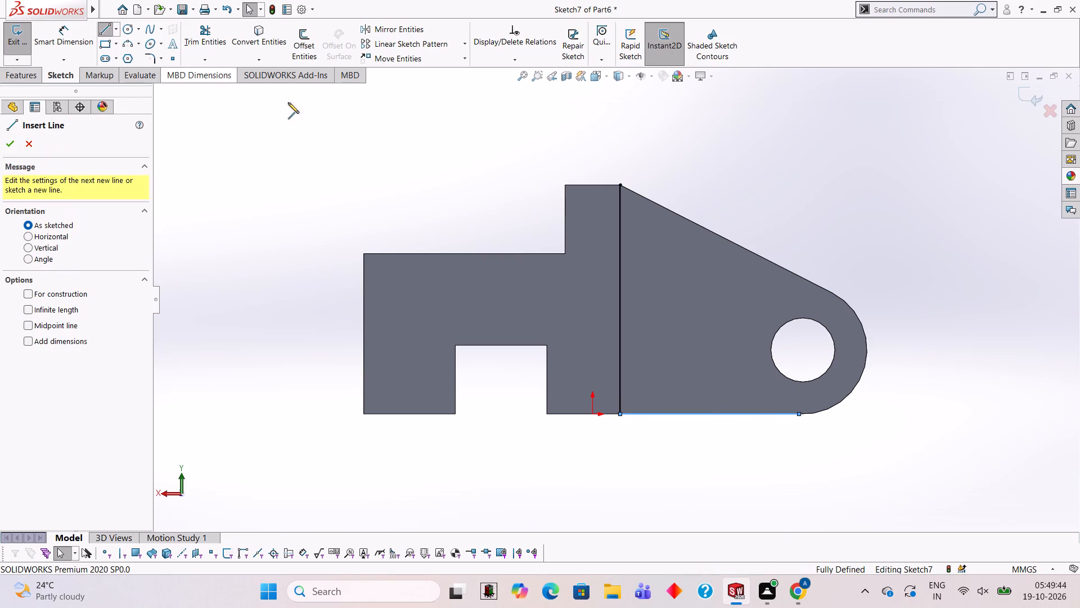
left_click(620, 185)
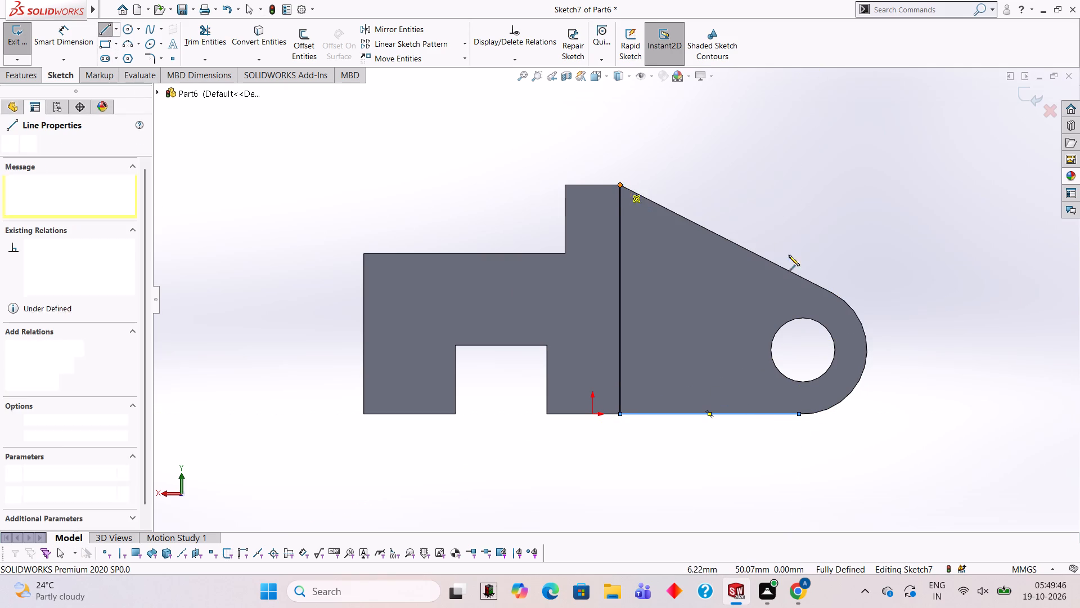
left_click(831, 293)
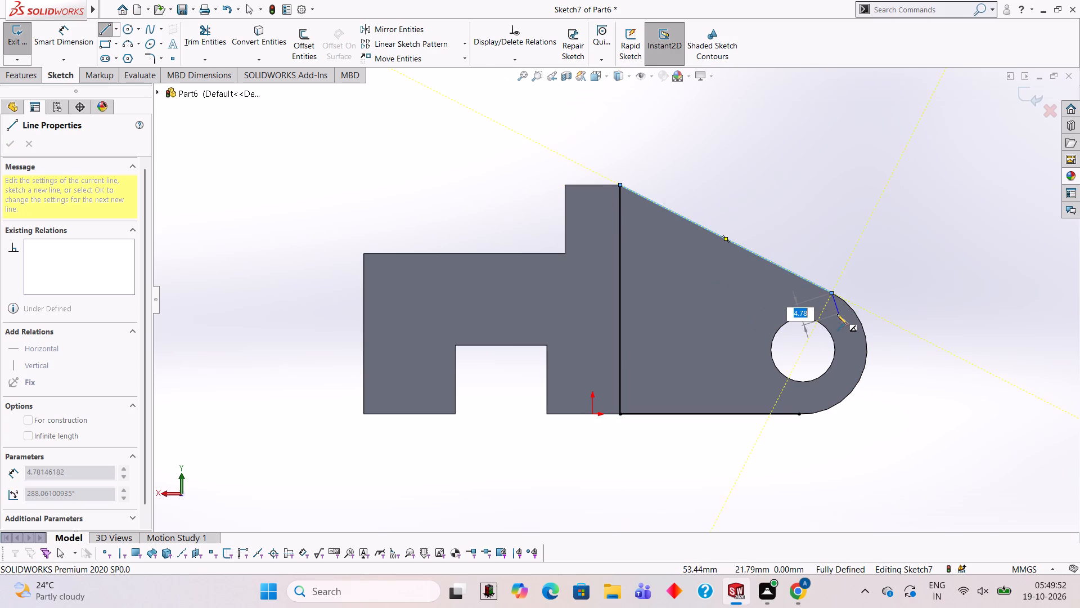
key("Escape")
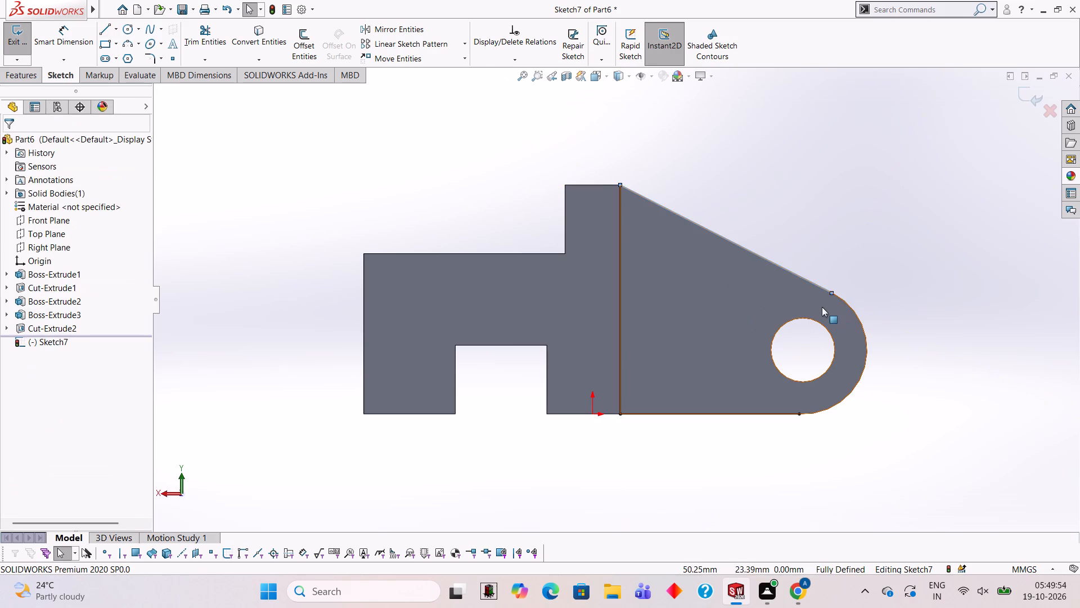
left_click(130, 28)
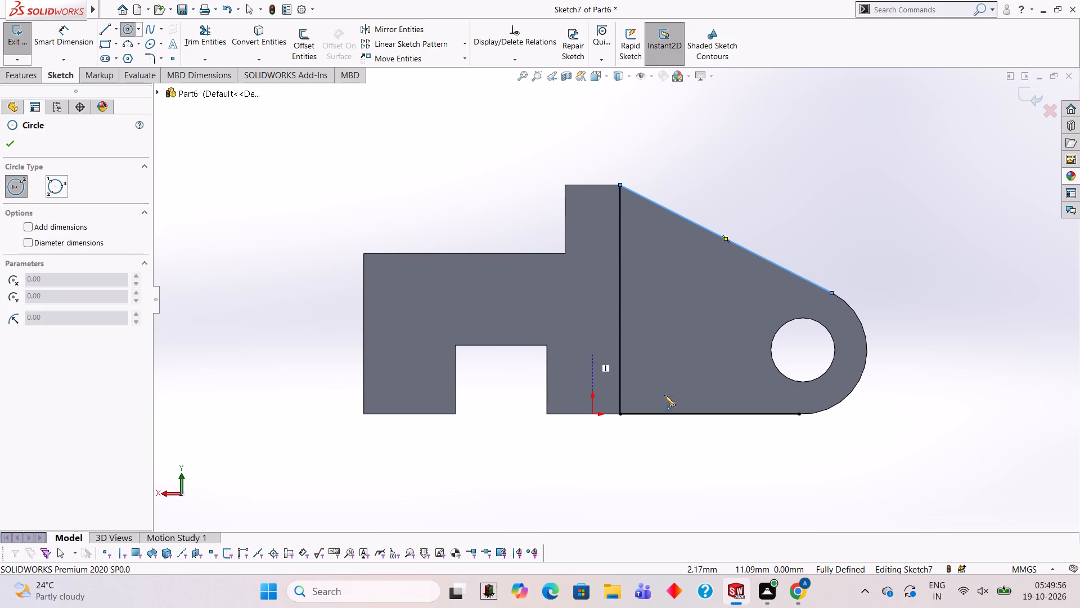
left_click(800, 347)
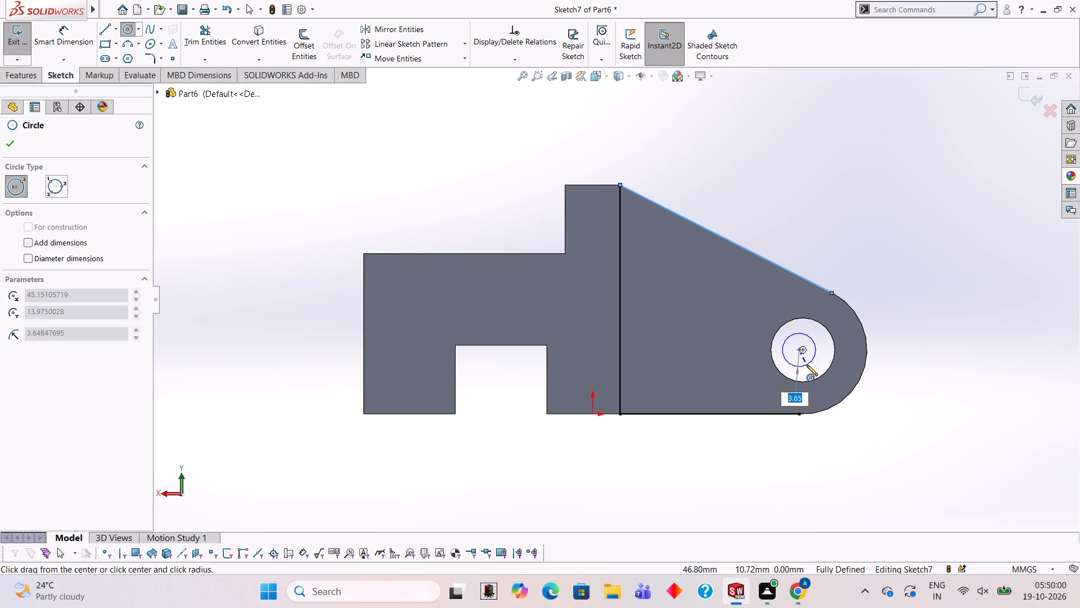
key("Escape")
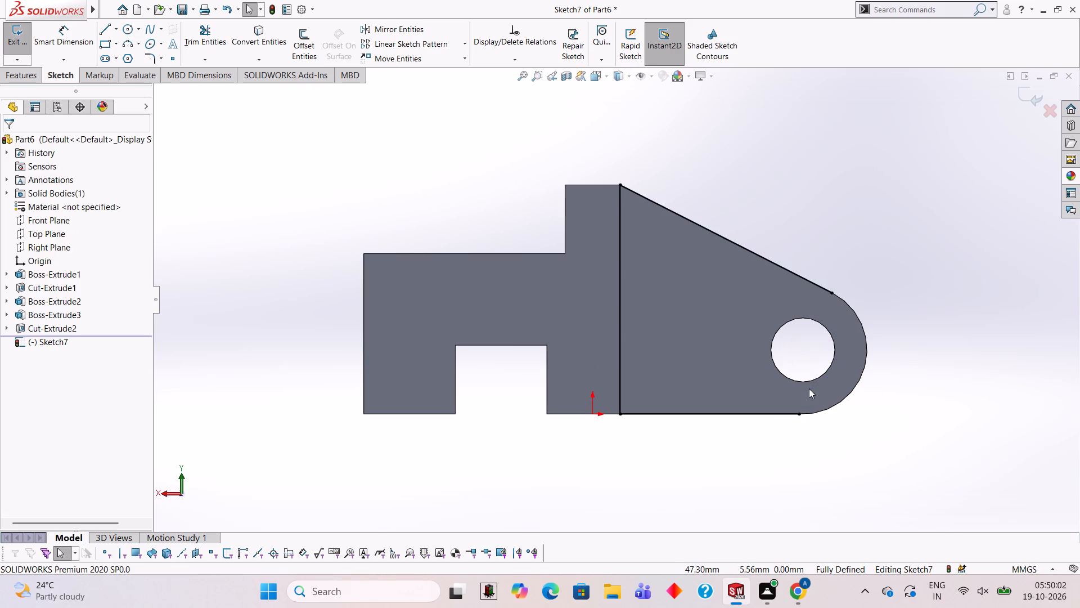
Draw a circle of radius 14 mm concentric with the existing arm's hole.
left_click(124, 30)
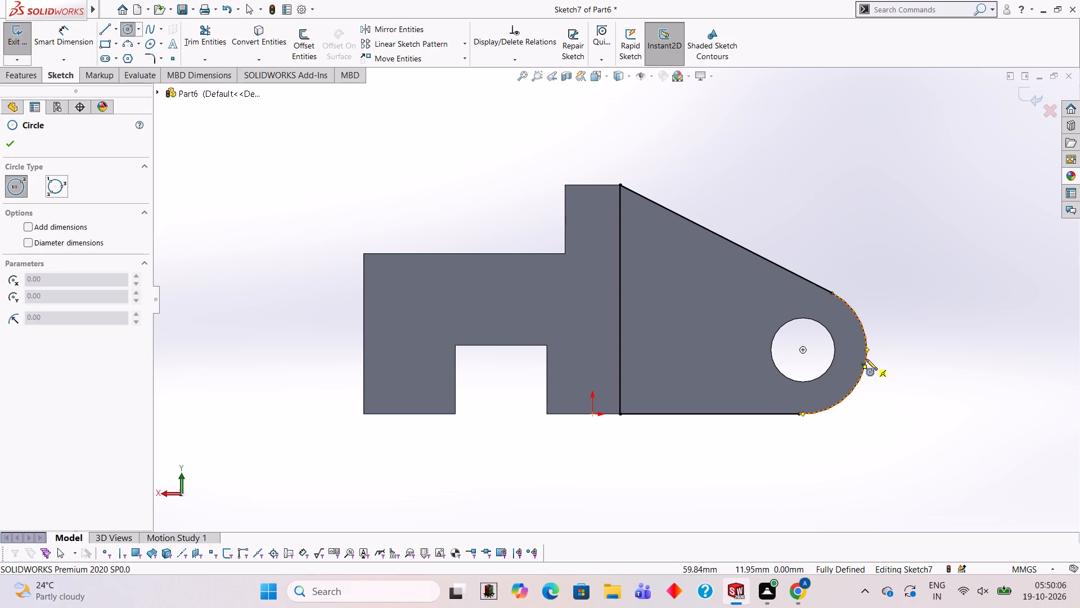
left_click(803, 349)
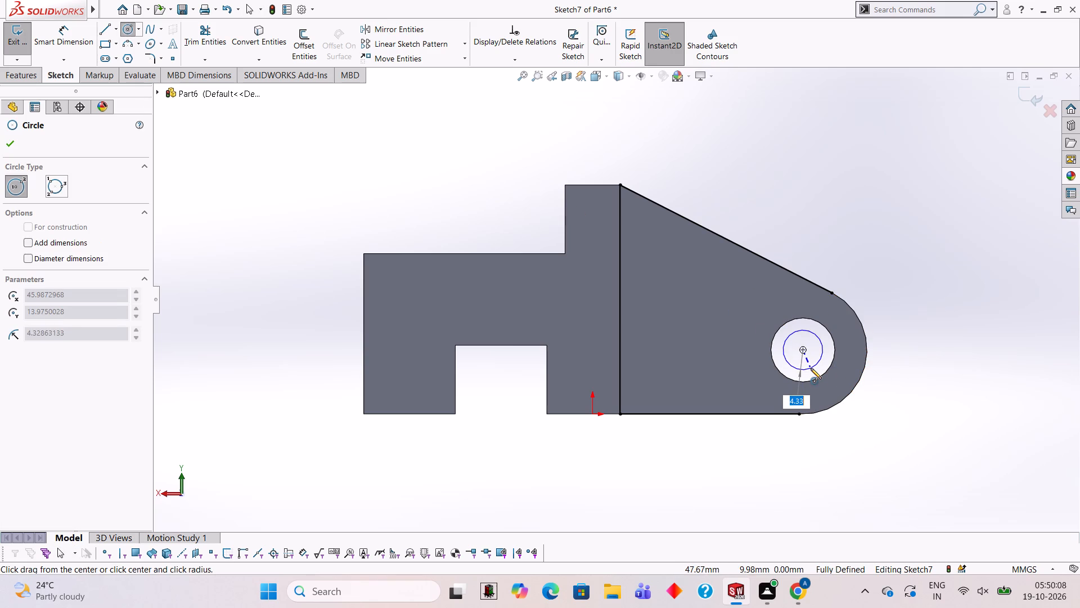
type("14")
key("Return")
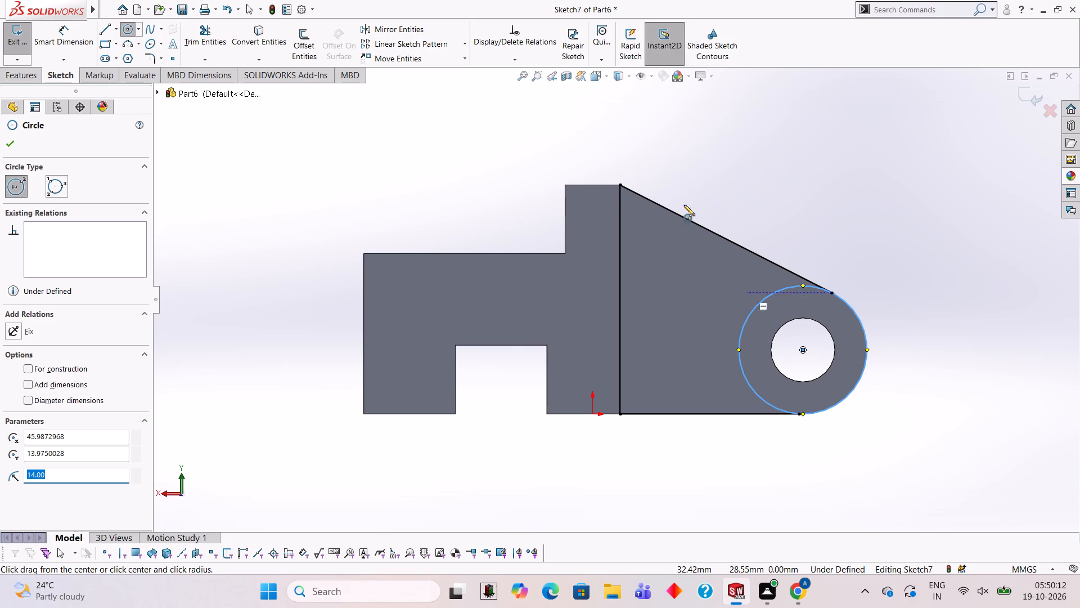
Trim away the inner part of the 14 mm radius circle between the sloping line and the base line.
left_click(196, 35)
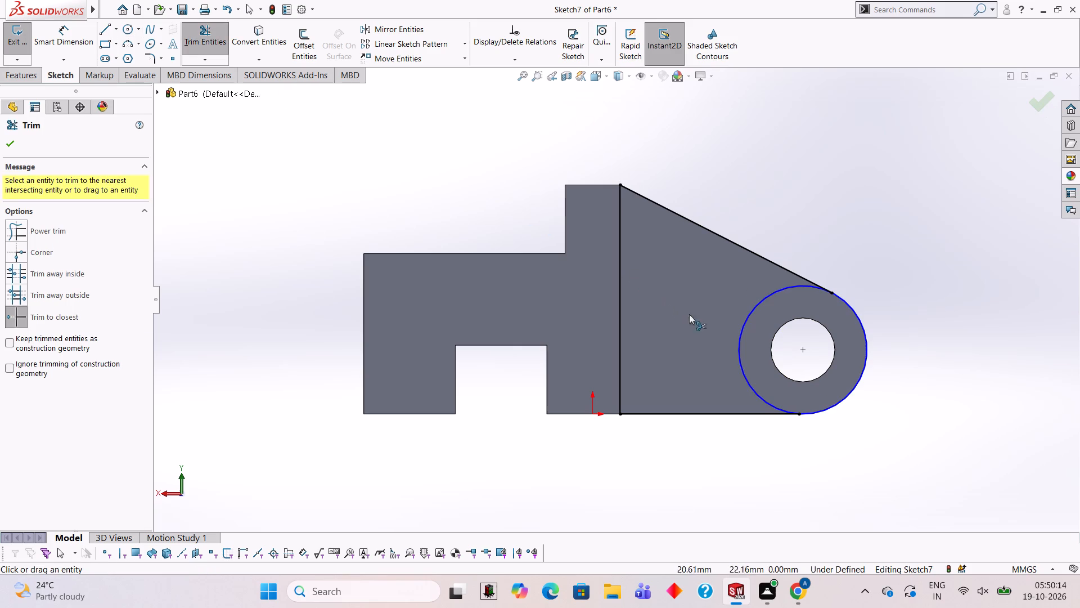
left_click(737, 345)
Extrude the rounded arm profile 16 mm in the reversed direction, alongside the block, merged with the body.
middle_click_drag(757, 208, 746, 288)
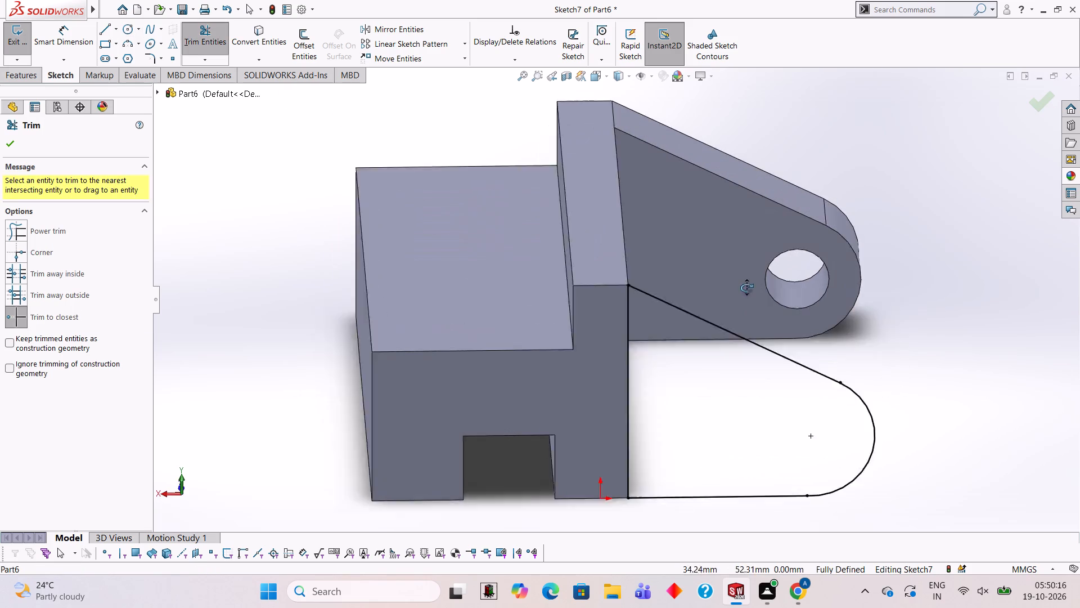
middle_click_drag(746, 288, 746, 288)
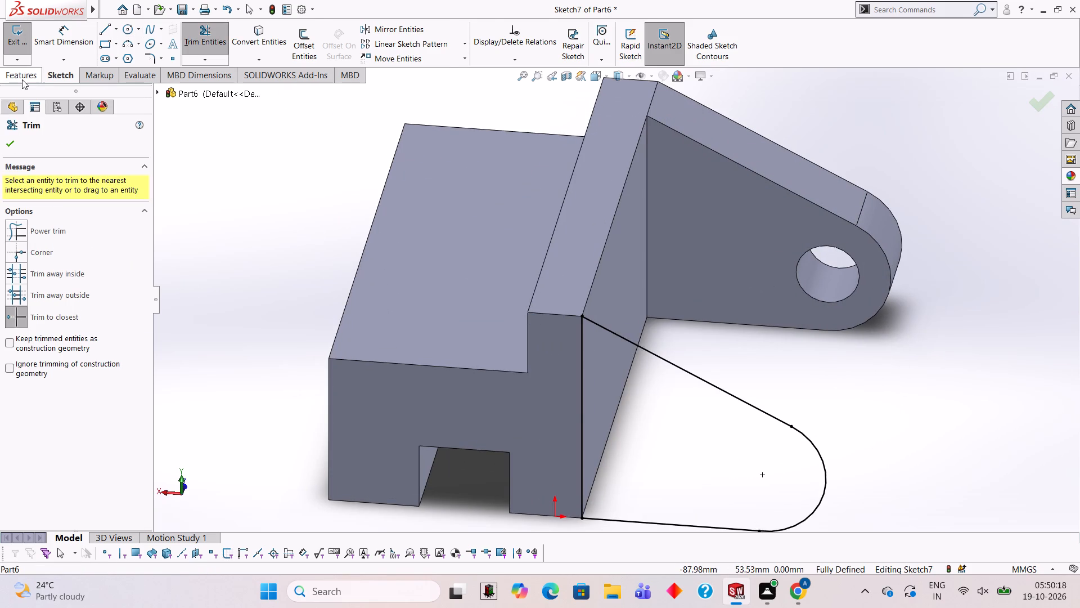
left_click(22, 79)
left_click(28, 28)
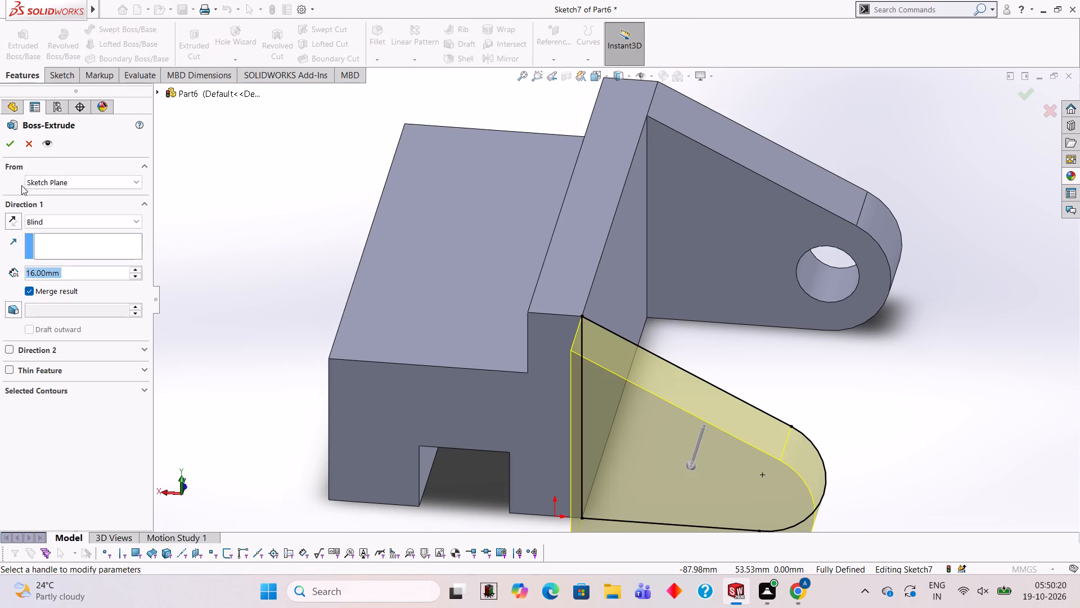
left_click(14, 223)
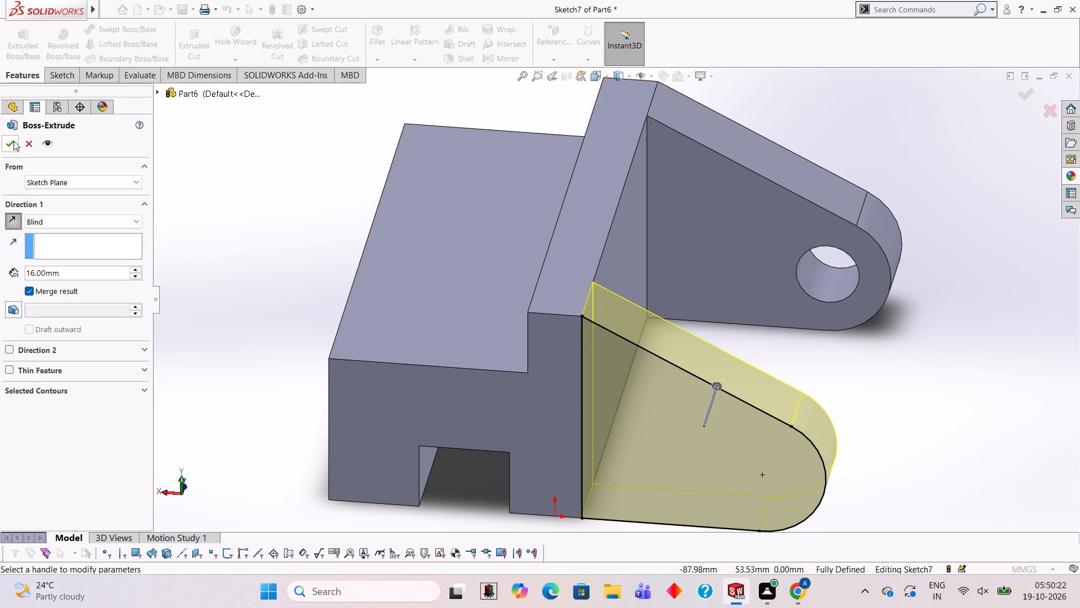
left_click(12, 141)
left_click(252, 208)
Start a new sketch on the outer face of the second arm, viewed straight on.
scroll(648, 353, "up", 2)
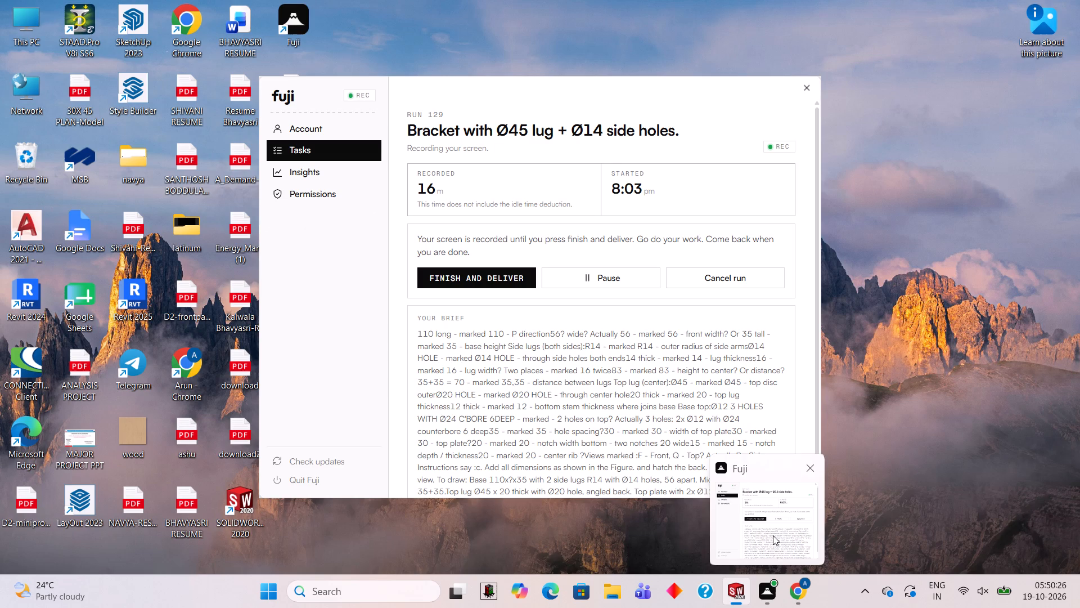
left_click(640, 382)
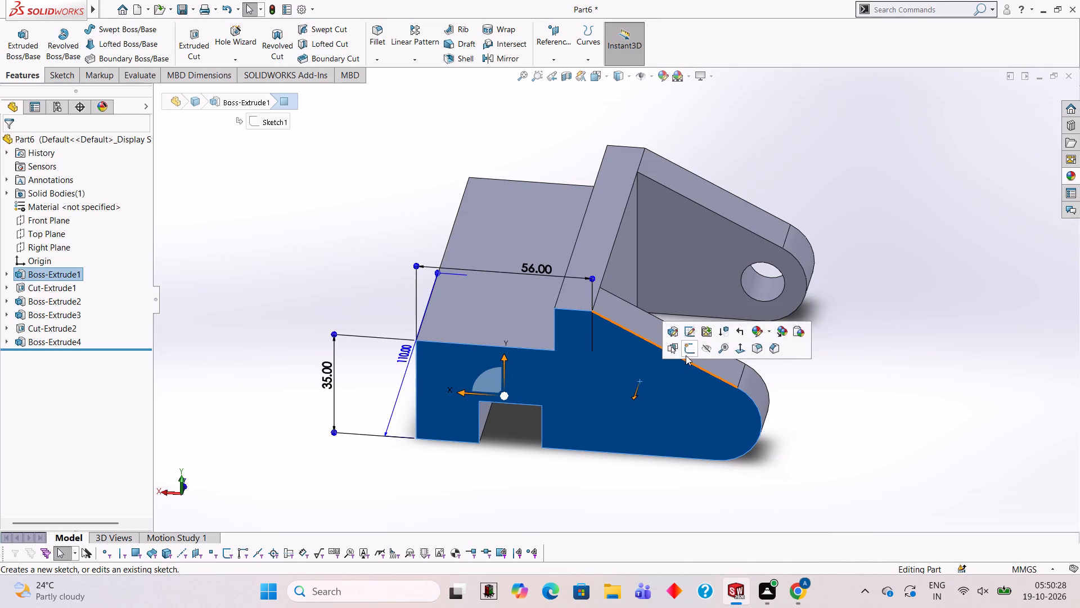
left_click(686, 355)
key("ctrl+8")
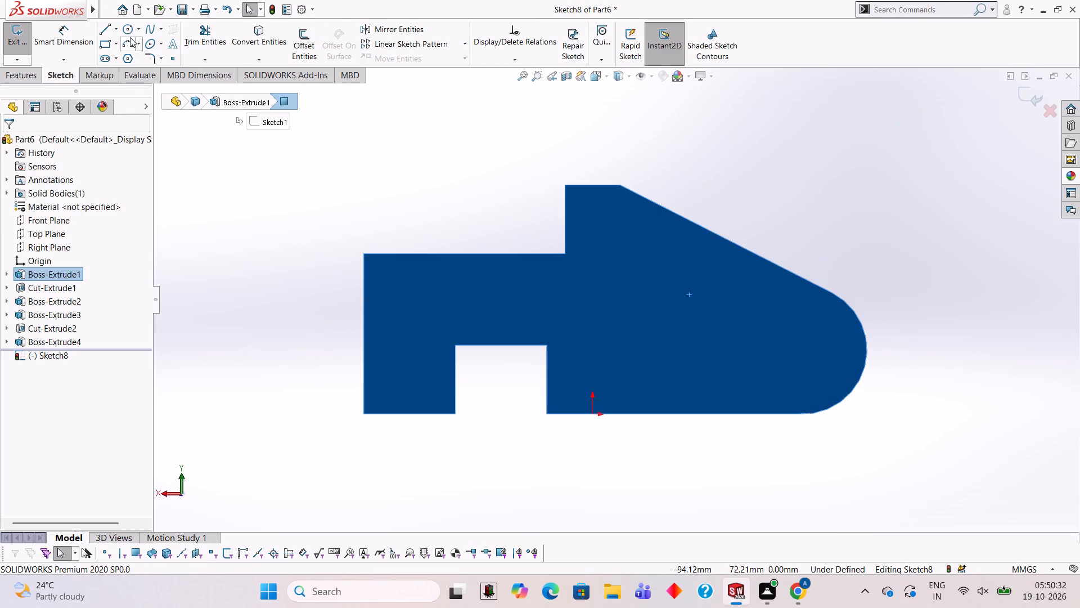
Draw a circle of radius 7 mm concentric with the second arm's rounded end.
left_click(129, 29)
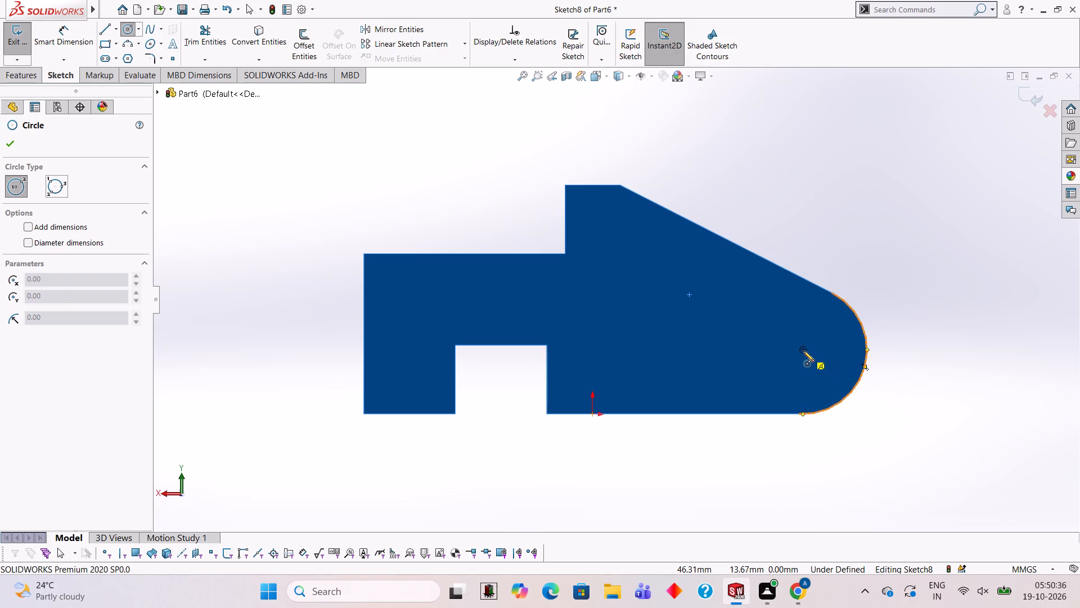
left_click(803, 351)
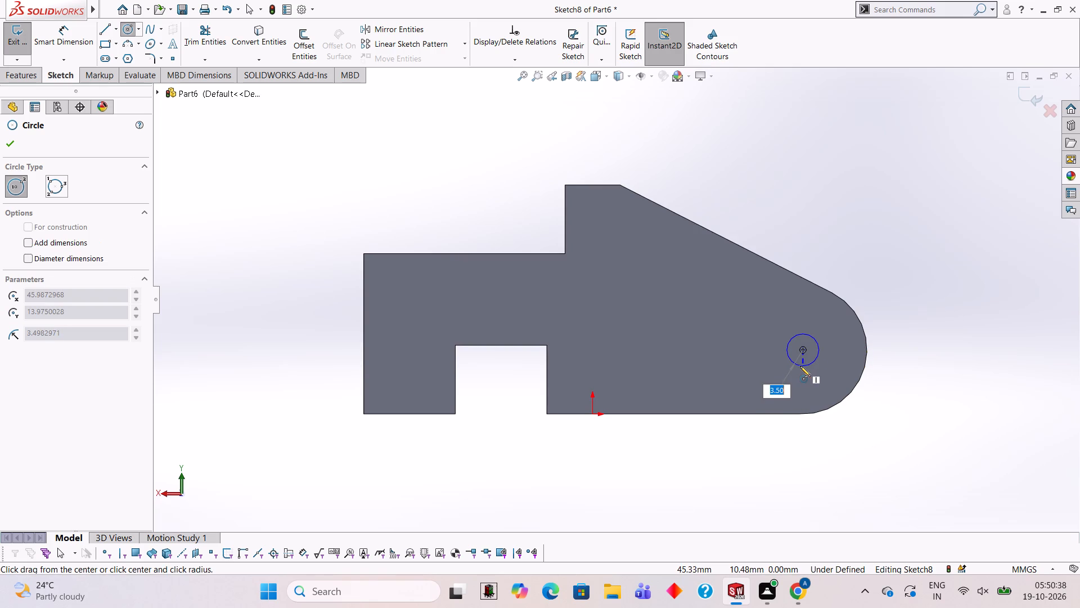
key("7")
key("Return")
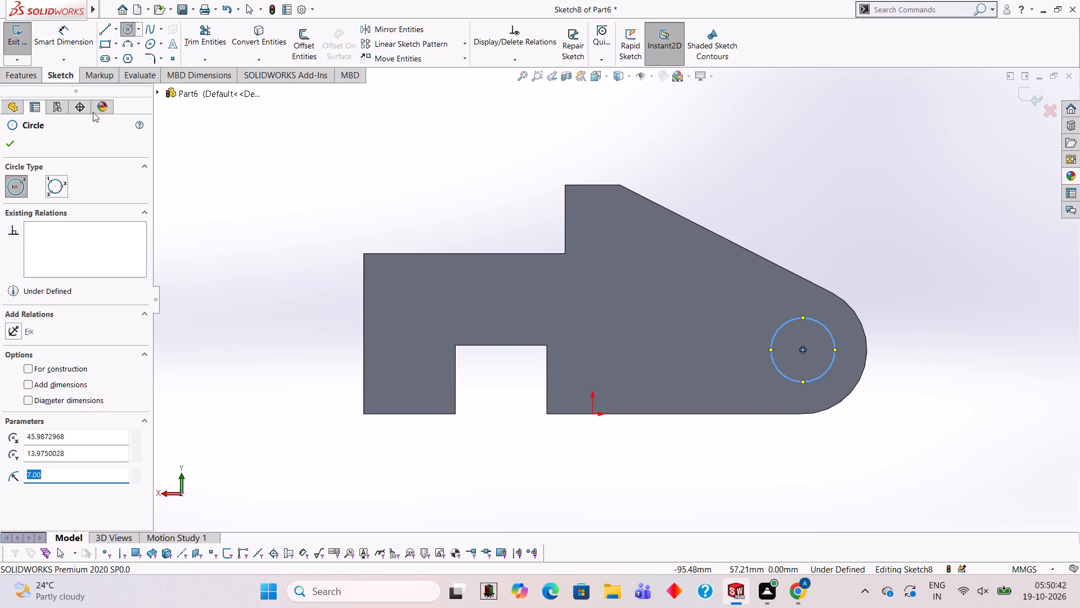
Cut the 7 mm radius circle 16 mm deep through the second arm.
left_click(28, 77)
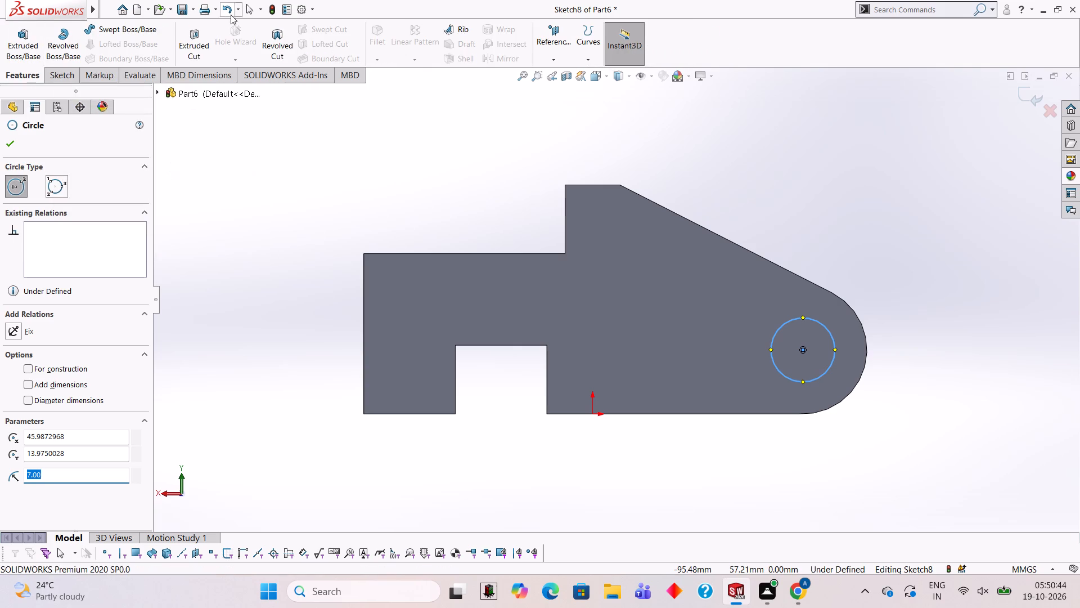
left_click(202, 36)
middle_click_drag(297, 158, 300, 265)
left_click(12, 146)
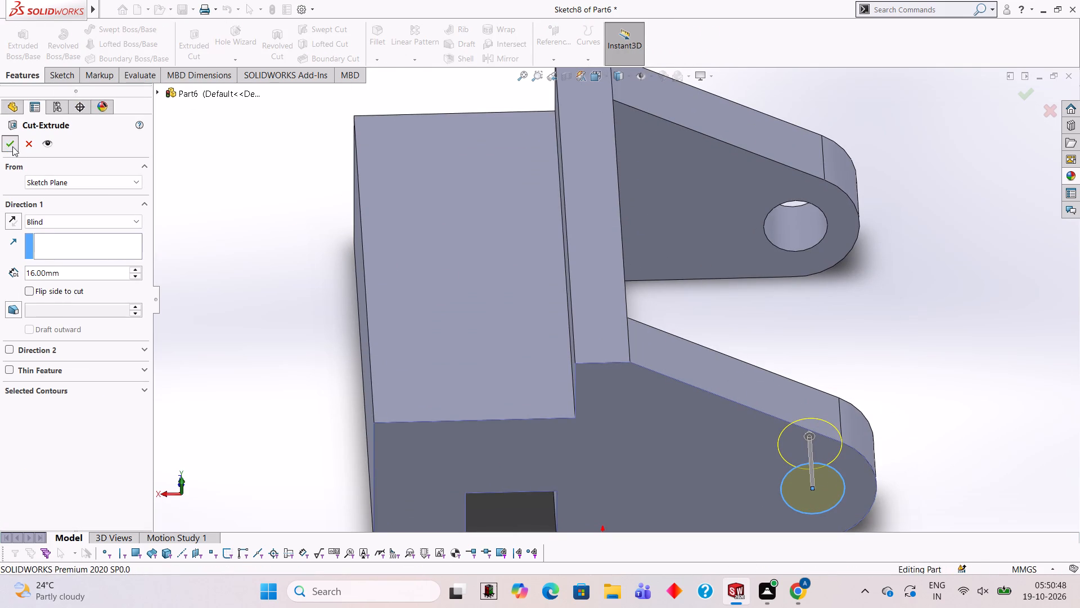
left_click(286, 193)
Start a new sketch on the block's vertical face between the two arms, viewed straight on.
scroll(432, 257, "up", 2)
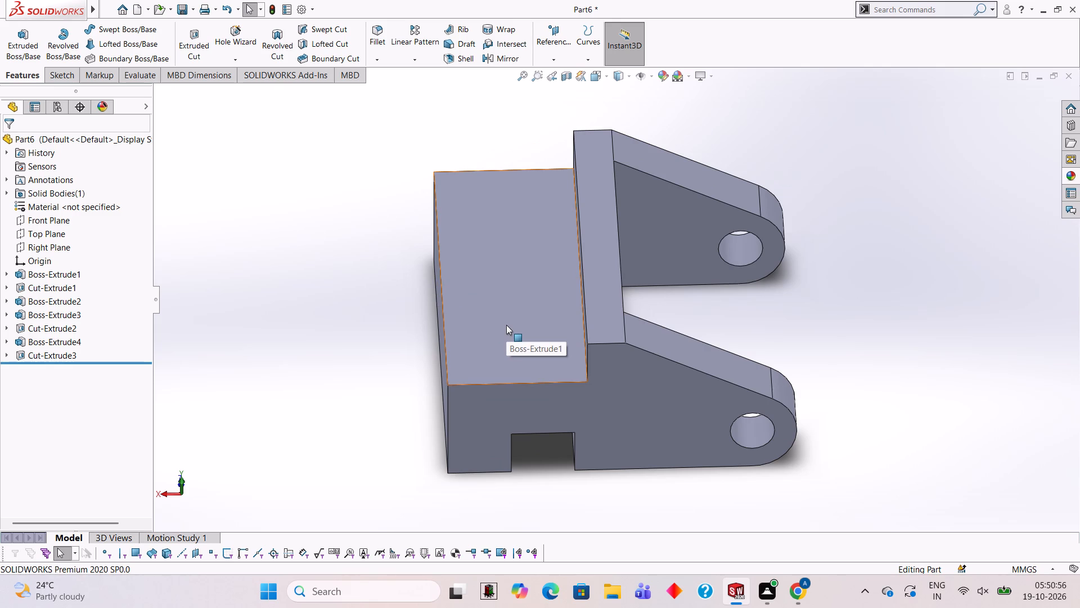
middle_click_drag(623, 339, 547, 294)
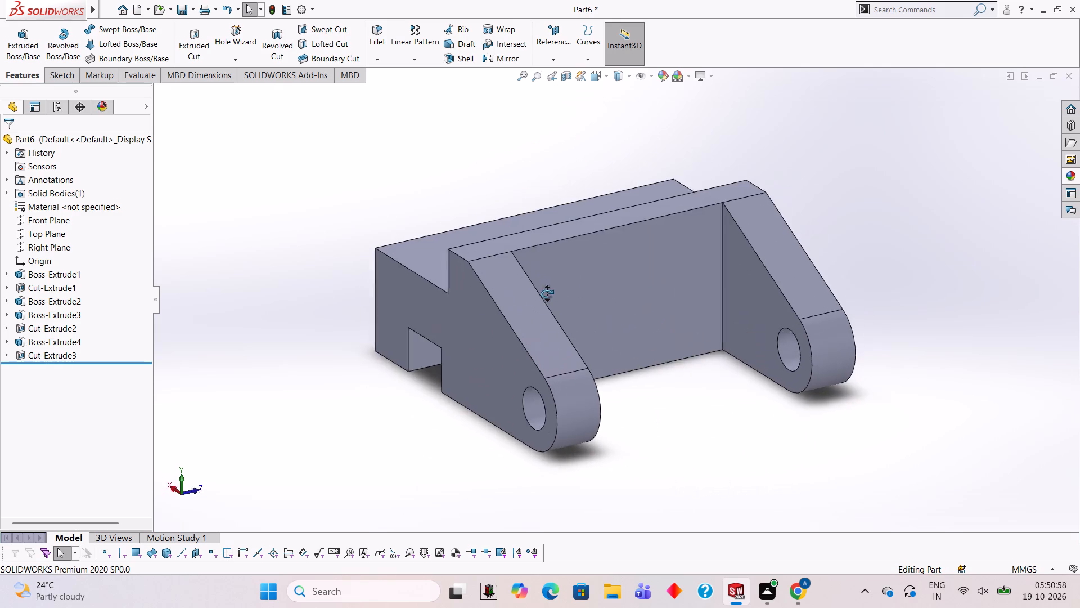
middle_click_drag(547, 294, 546, 294)
left_click(611, 272)
left_click(660, 239)
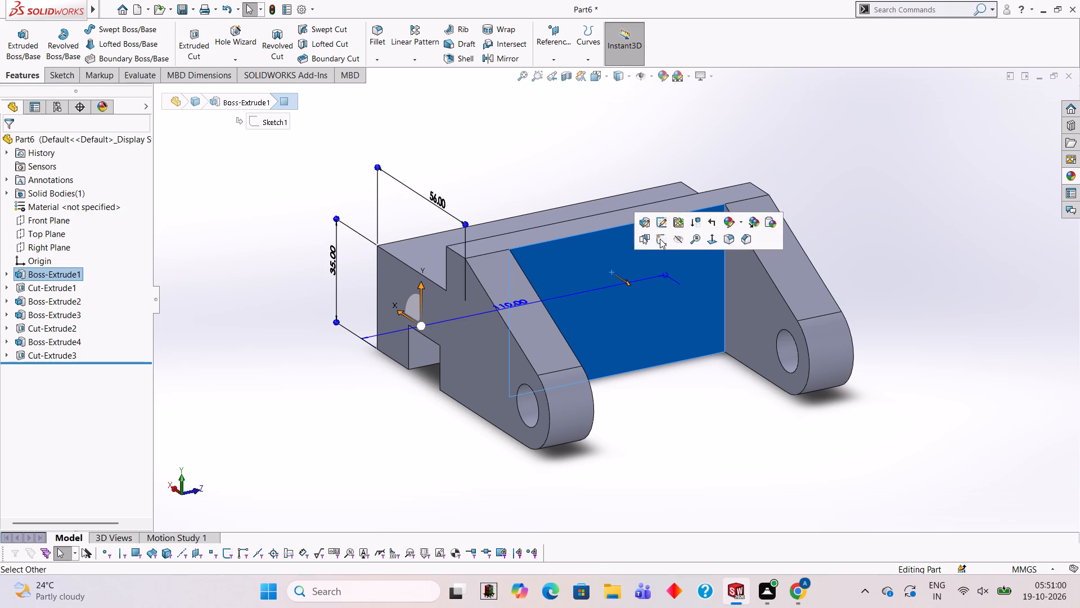
key("ctrl+8")
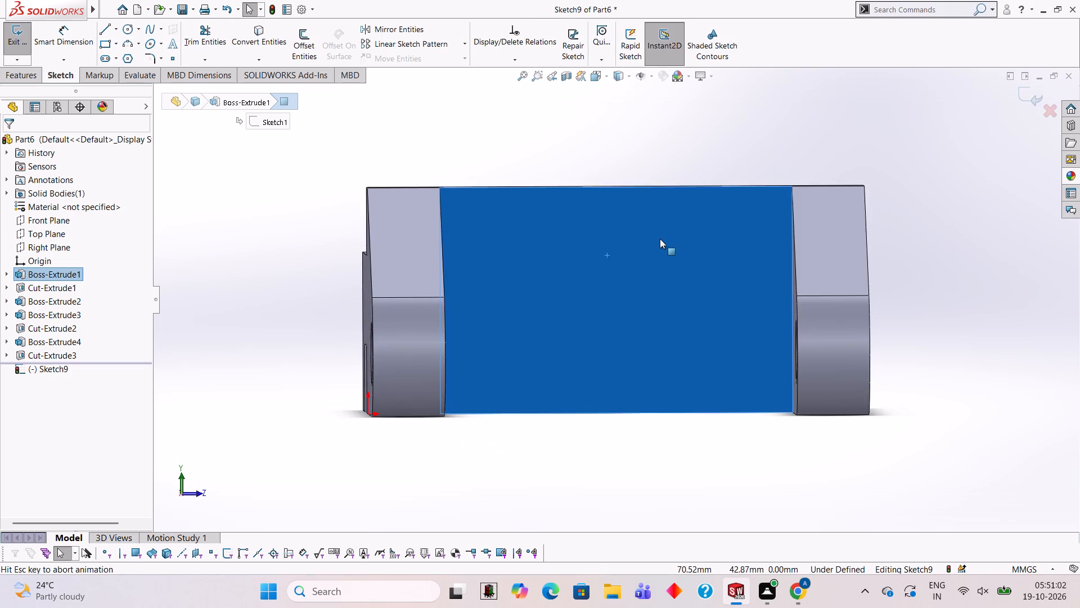
Draw an 83 mm vertical line upward from the midpoint of the face's bottom edge.
scroll(589, 164, "up", 2)
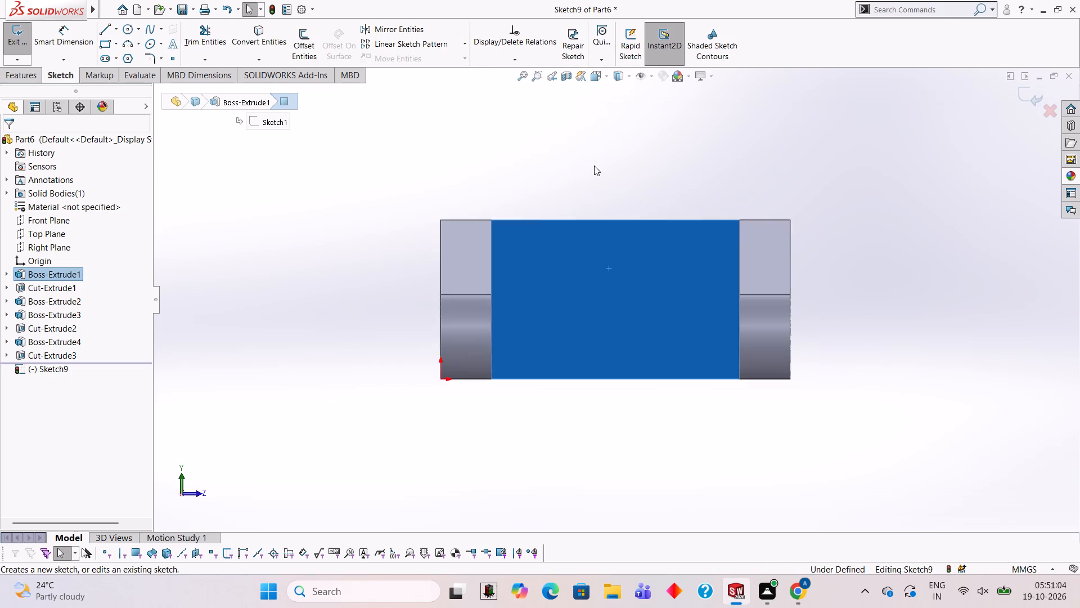
scroll(600, 169, "down", 1)
left_click(105, 29)
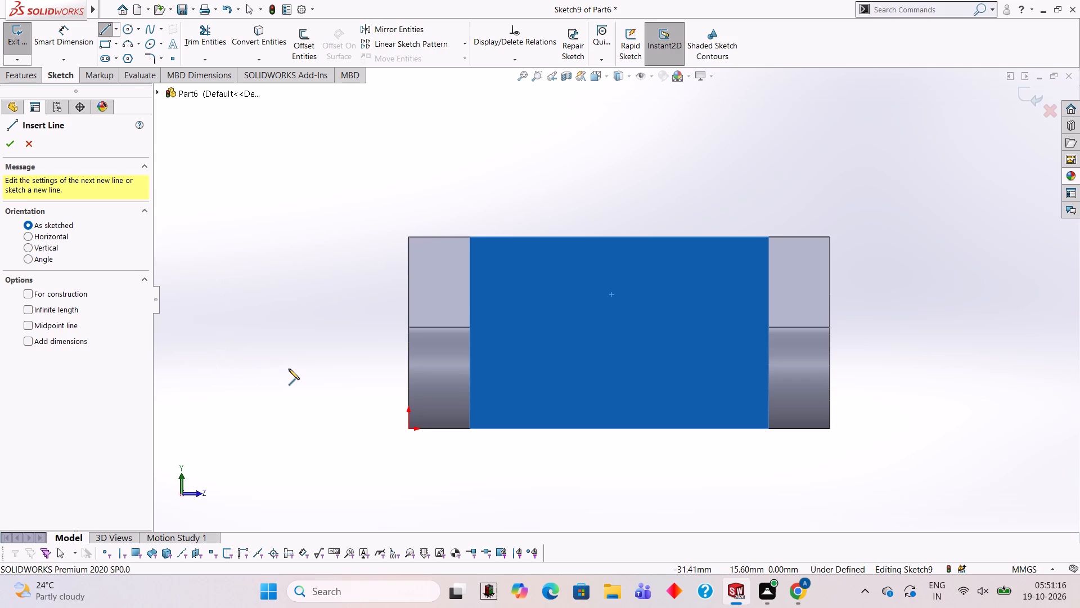
left_click(618, 428)
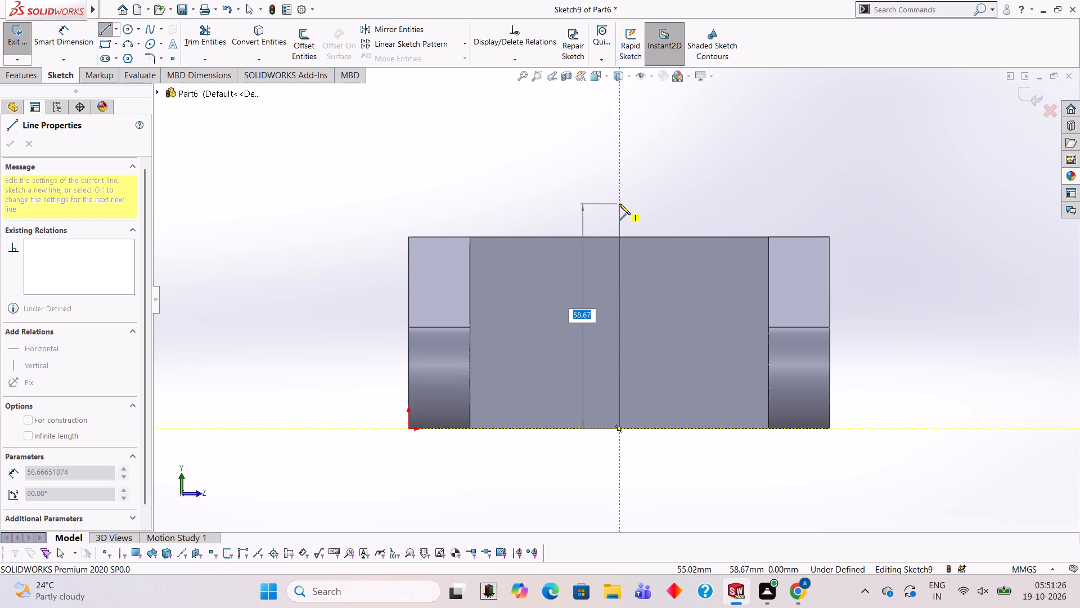
type("83")
key("Return")
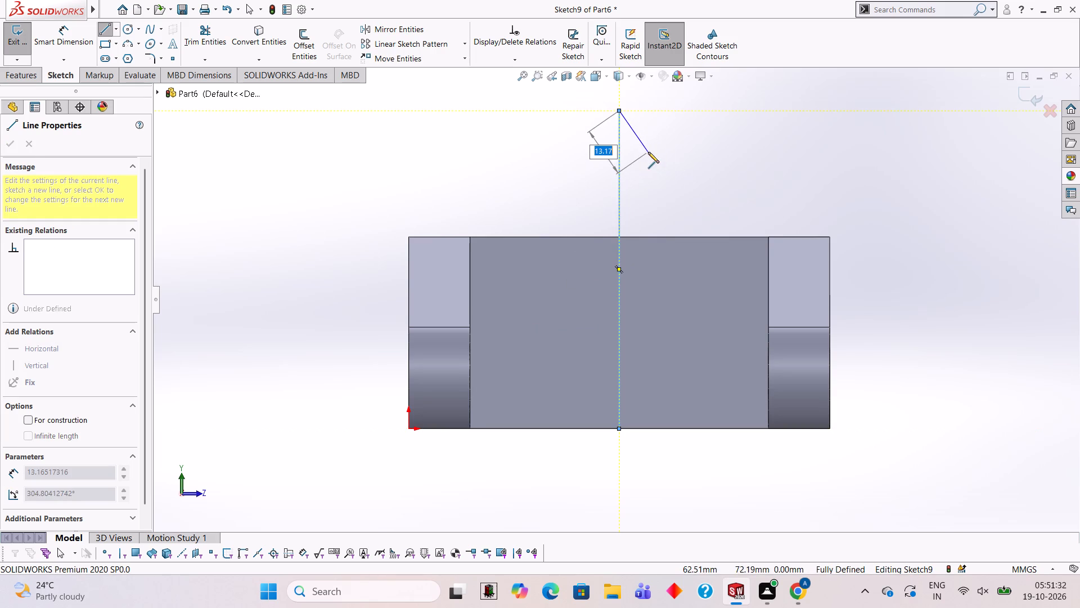
key("Escape")
Draw a 45 mm diameter circle with a driving diameter dimension, centred on the vertical line's top end.
scroll(644, 150, "up", 2)
scroll(643, 150, "down", 2)
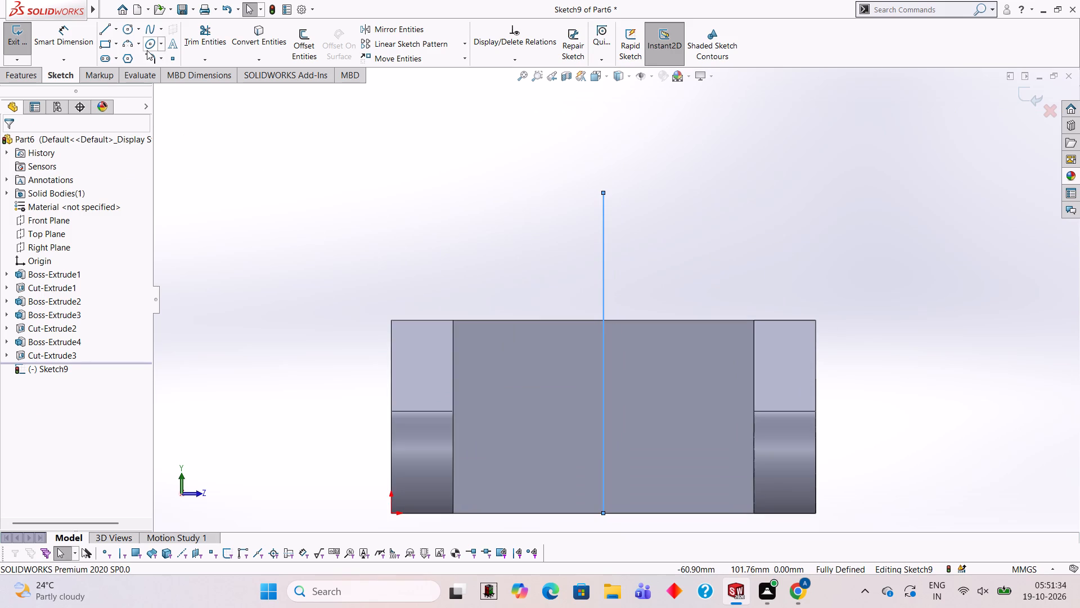
left_click(132, 32)
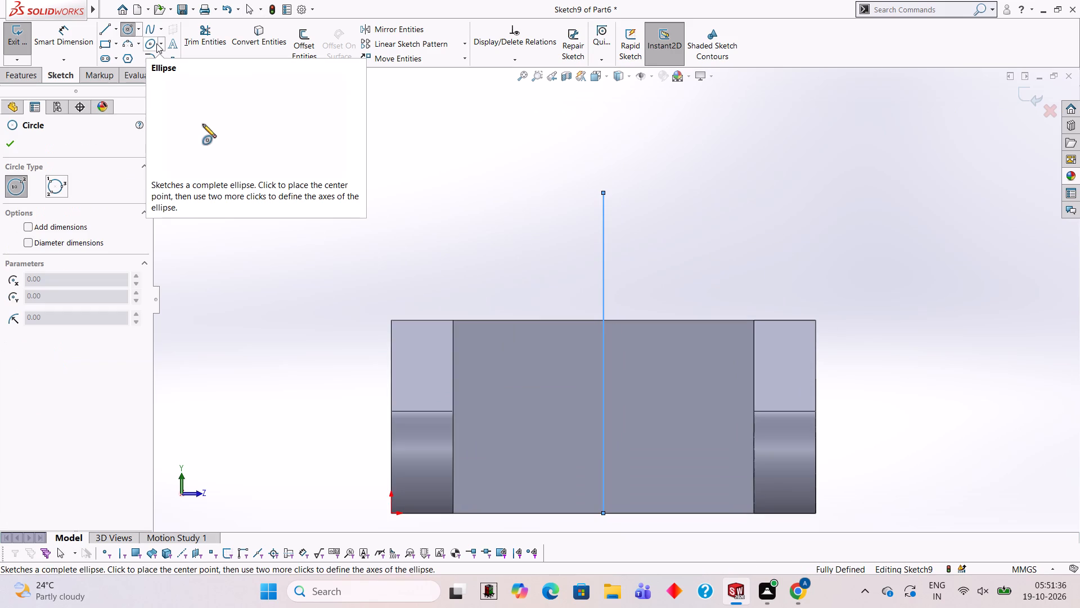
left_click(41, 225)
left_click(53, 245)
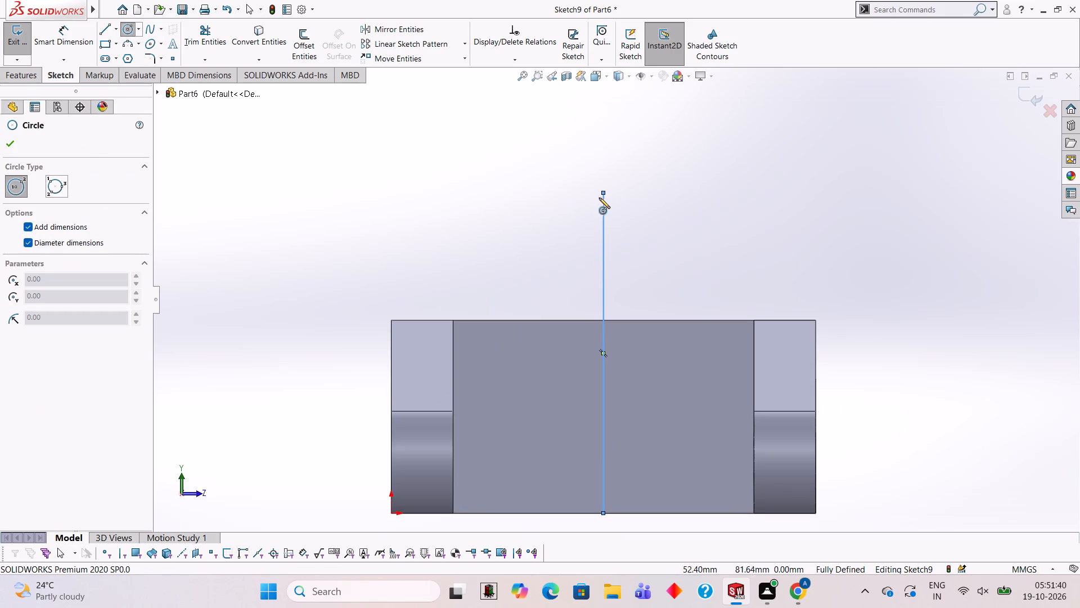
left_click(603, 191)
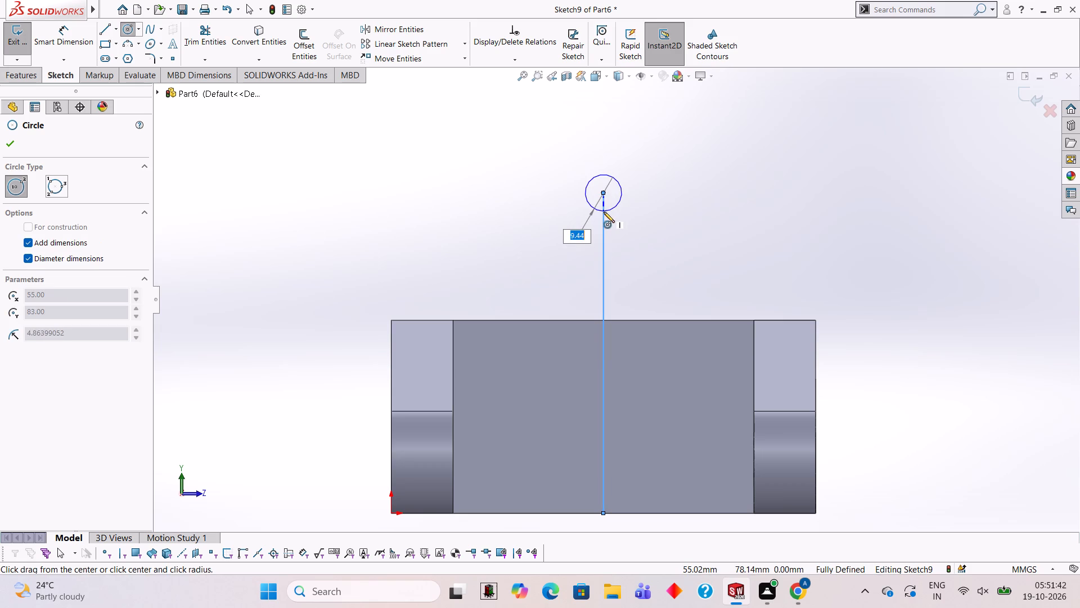
type("45")
key("Return")
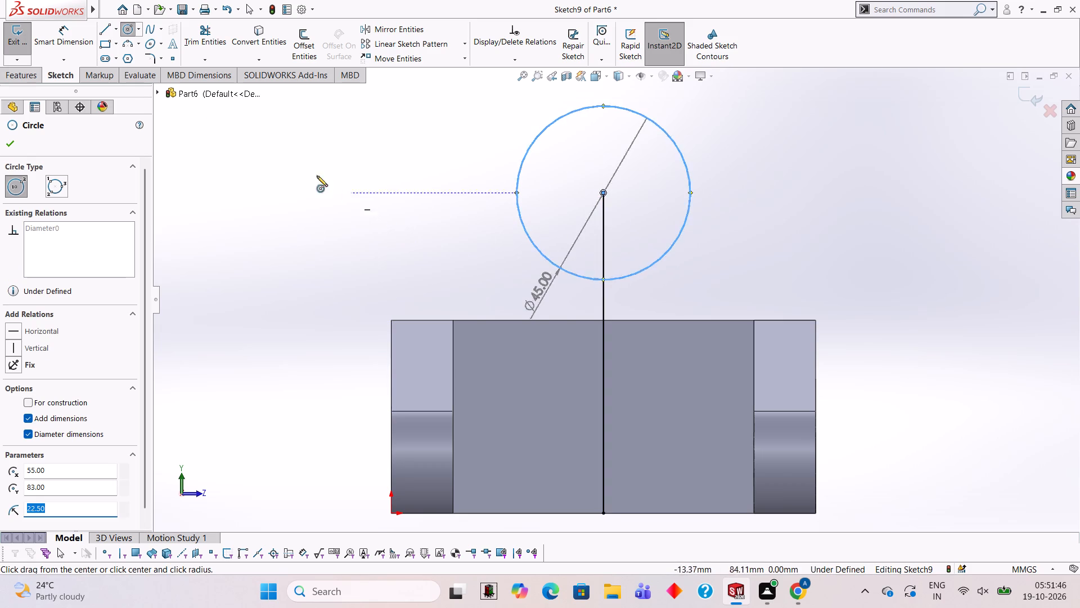
Draw a 78 mm base line along the face's top edge and two sloping lines joining its ends to the circle's sides.
left_click(108, 33)
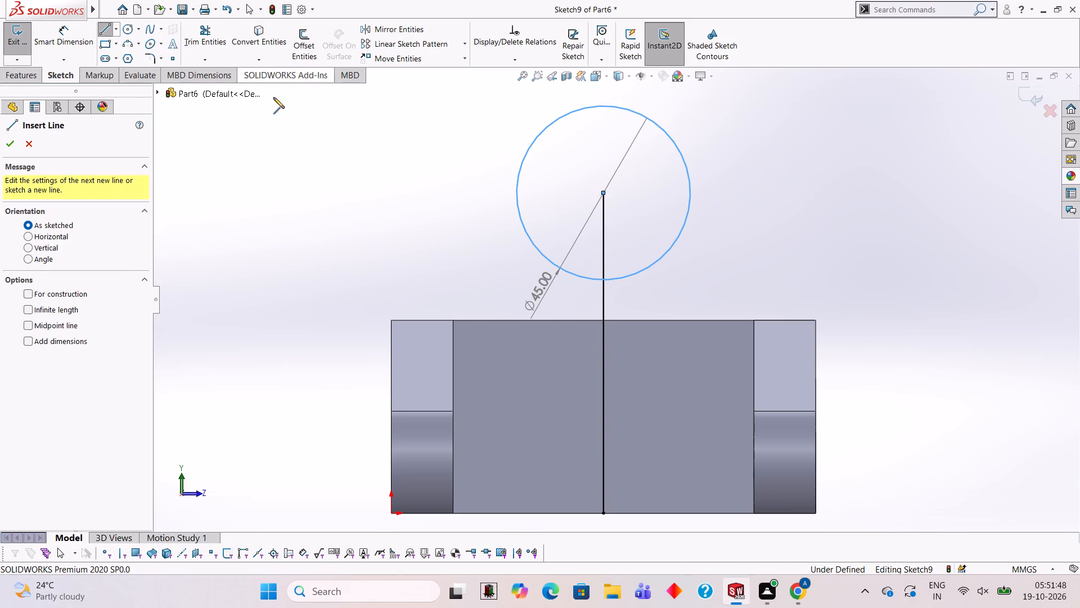
left_click(528, 153)
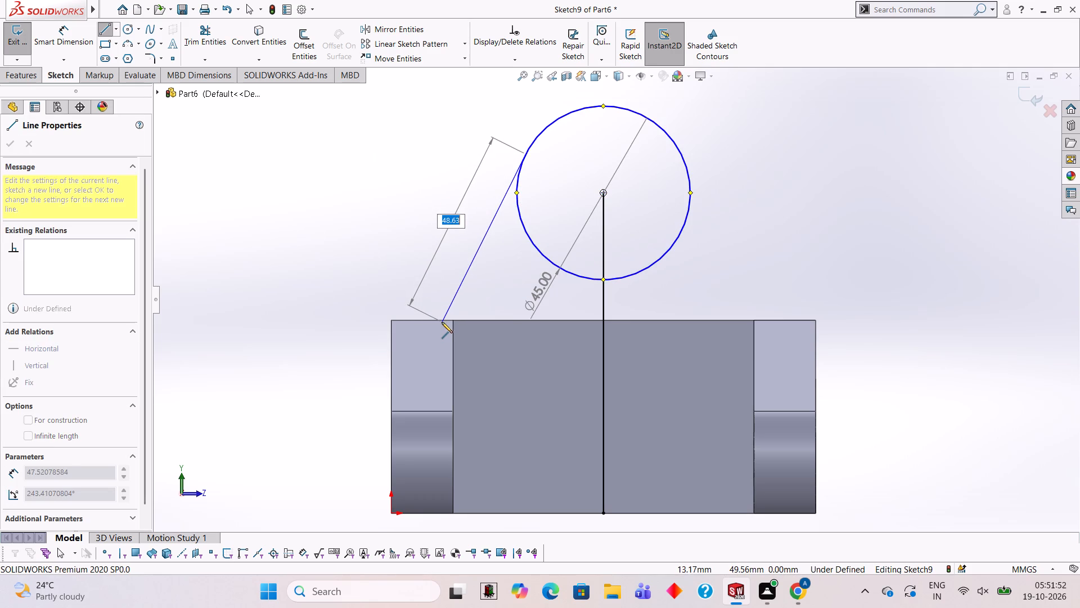
left_click(452, 320)
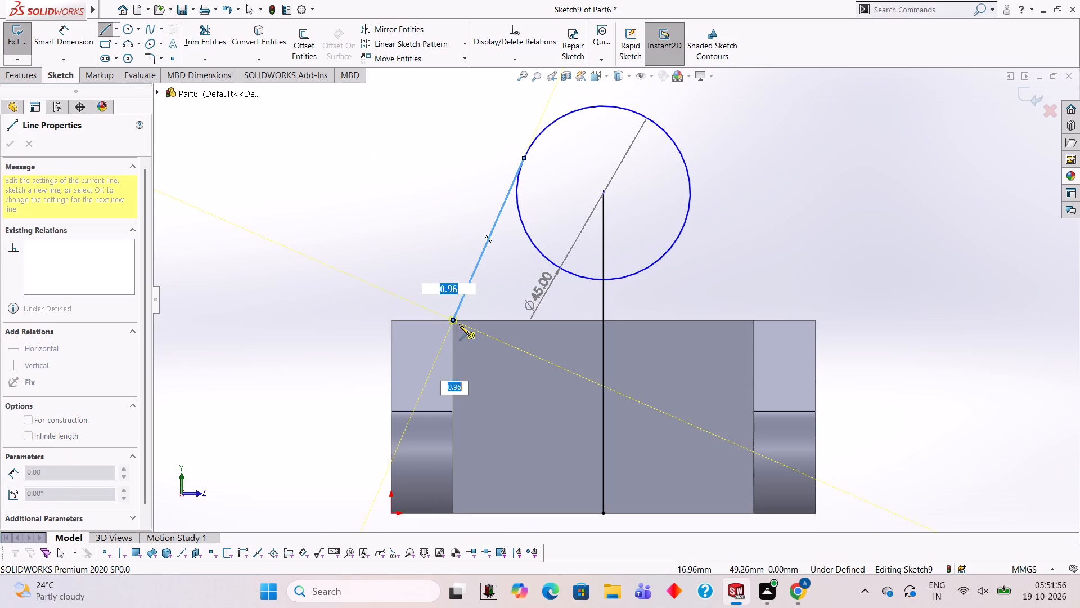
left_click(753, 321)
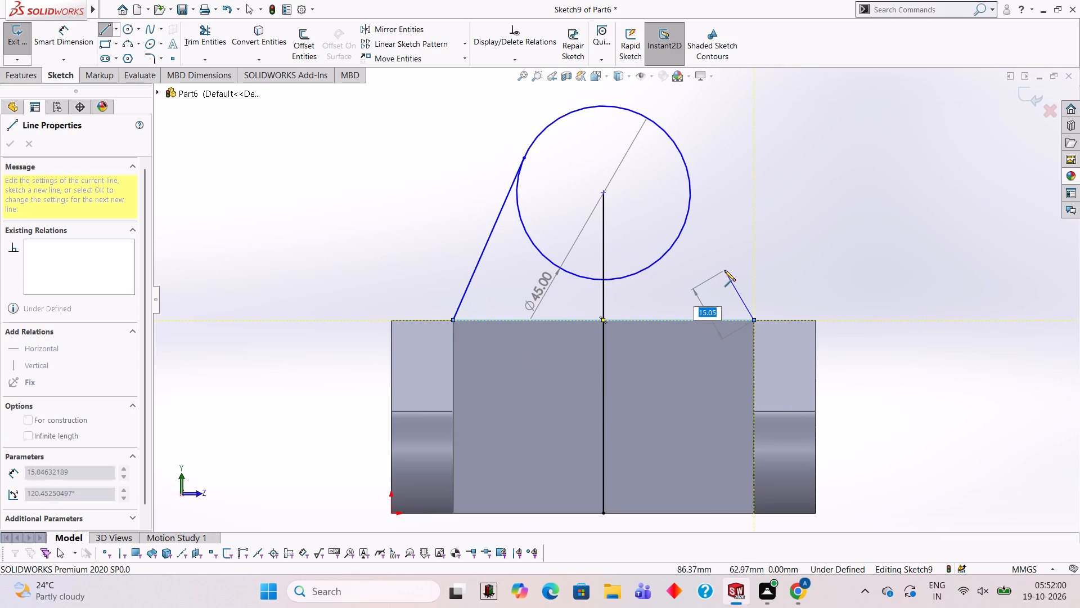
left_click(681, 148)
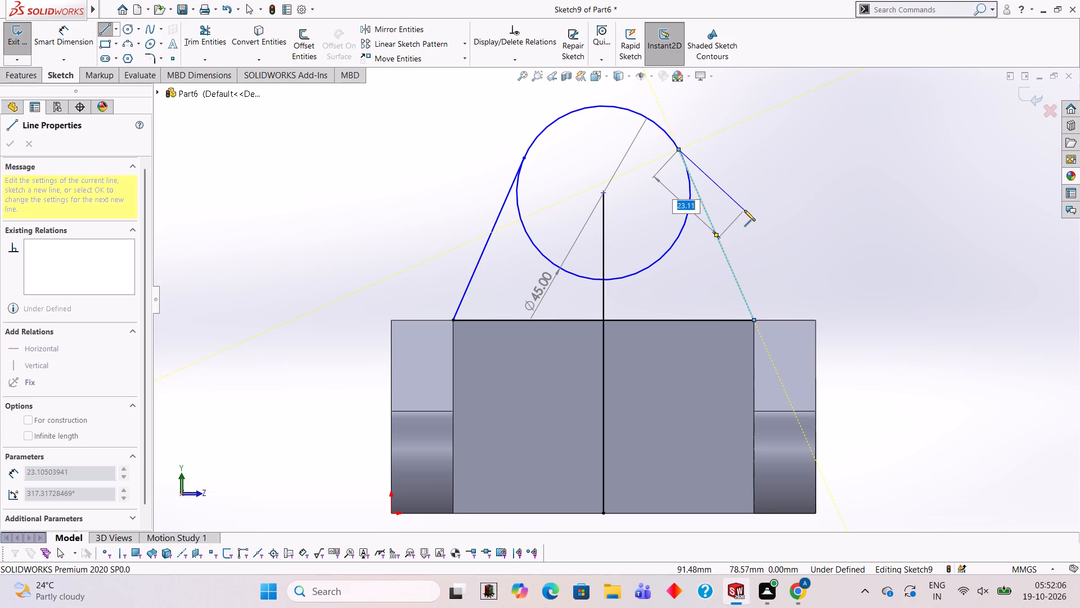
key("Escape")
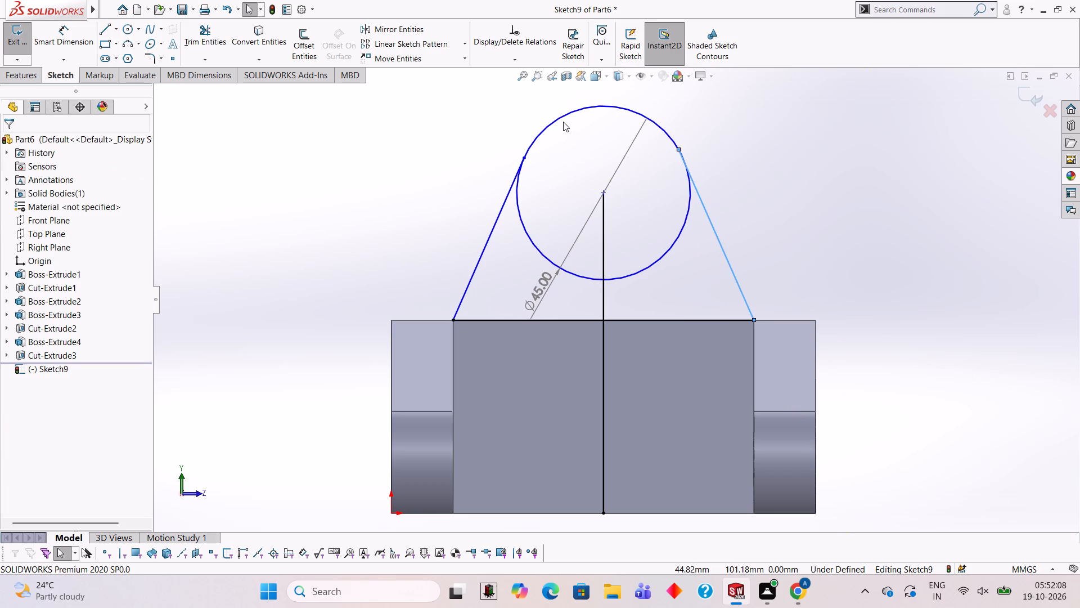
Make both sloping lines tangent to the 45 mm circle.
left_click(560, 120)
left_click(495, 229, "ctrl")
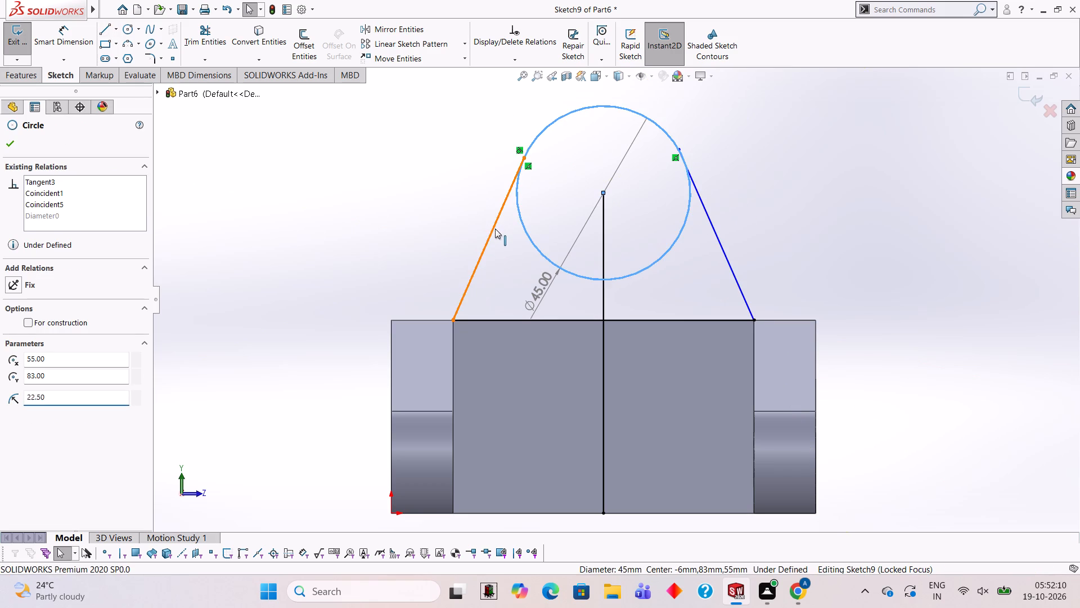
left_click(37, 343, "ctrl")
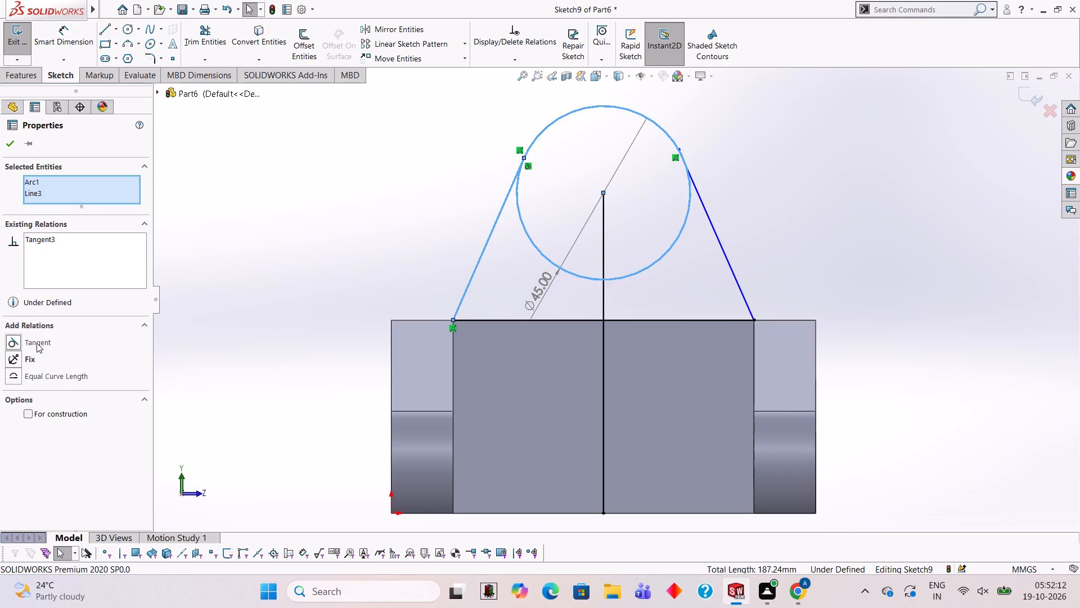
left_click(37, 343, "ctrl")
key("Escape")
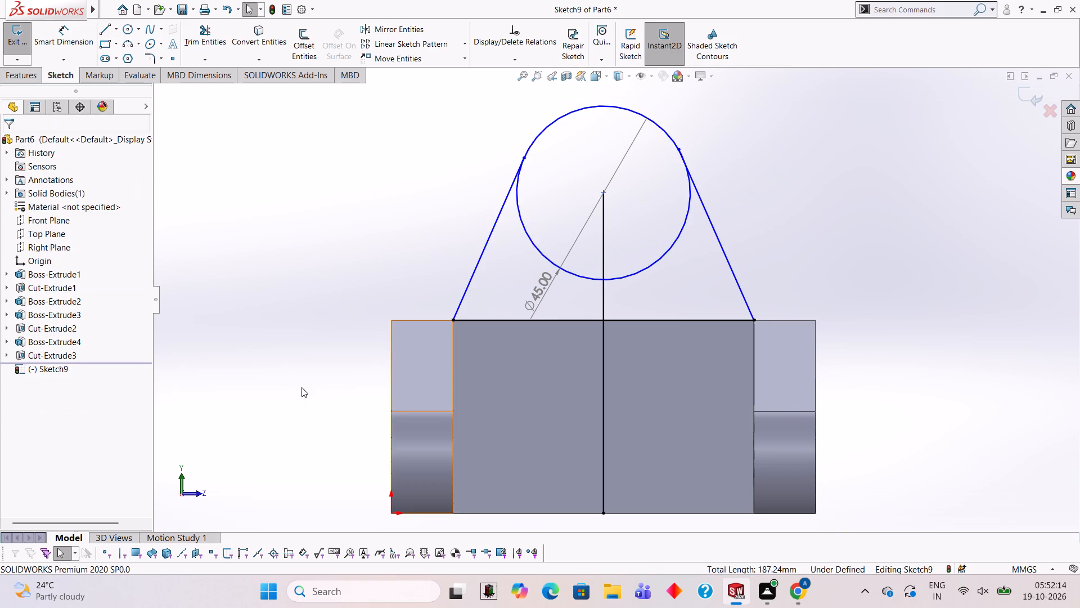
left_click(618, 110)
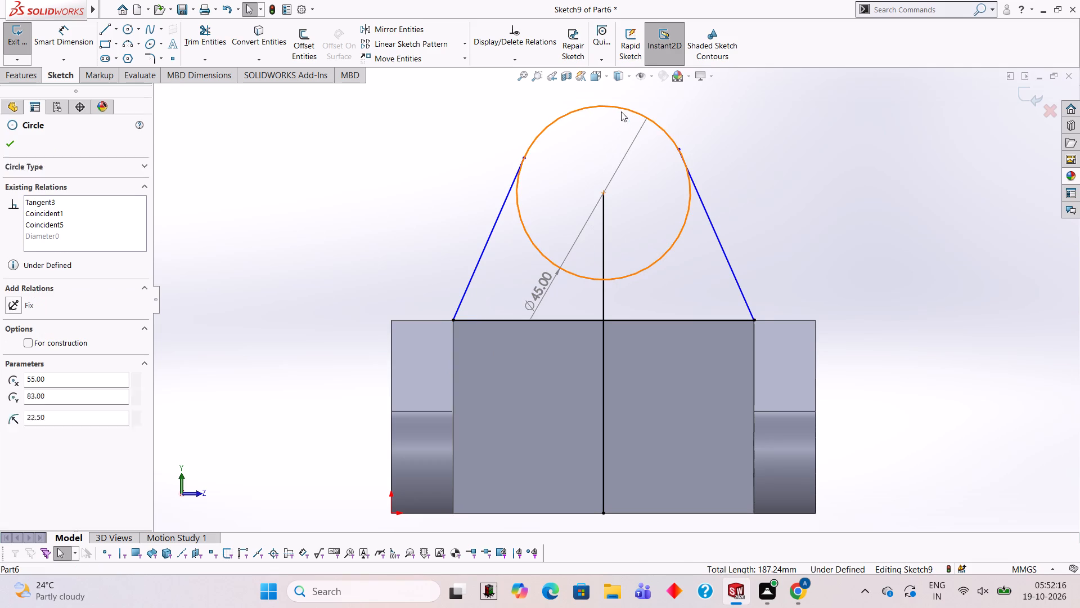
left_click(704, 203, "ctrl")
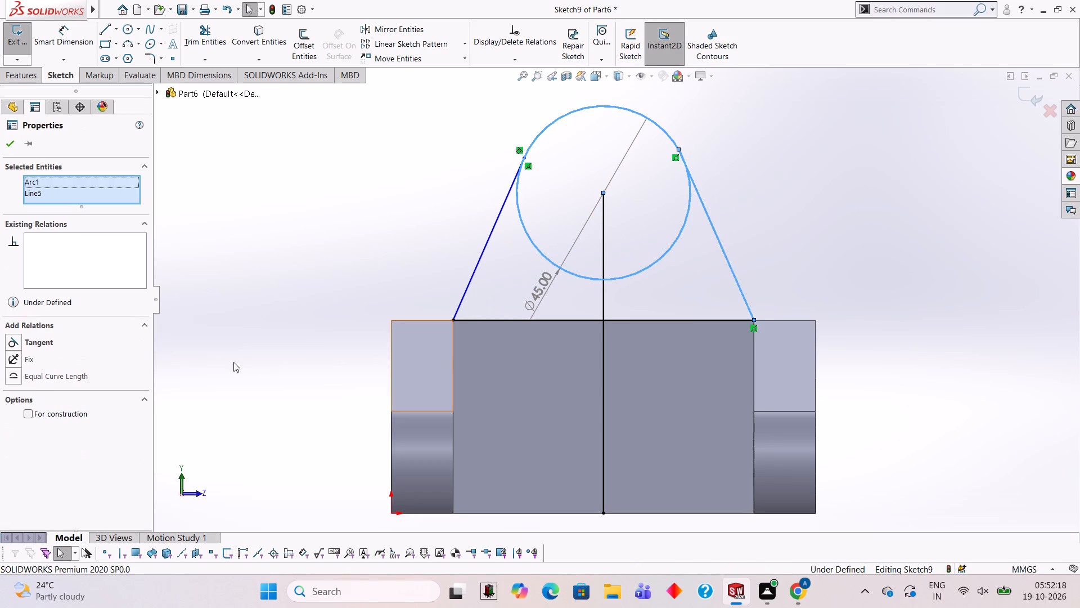
left_click(34, 343, "ctrl")
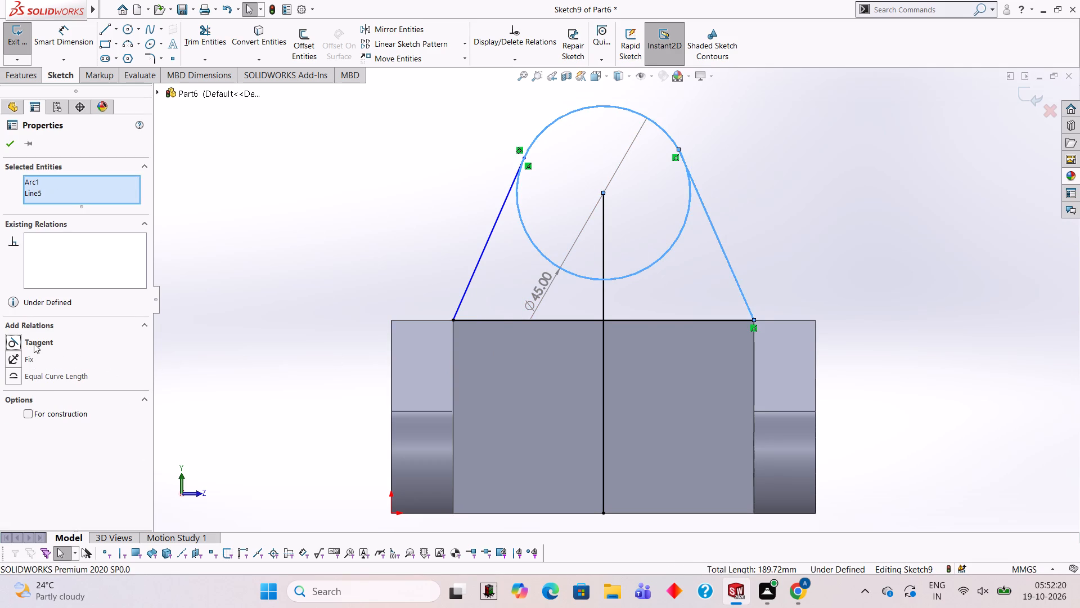
left_click(34, 343, "ctrl")
key("Escape")
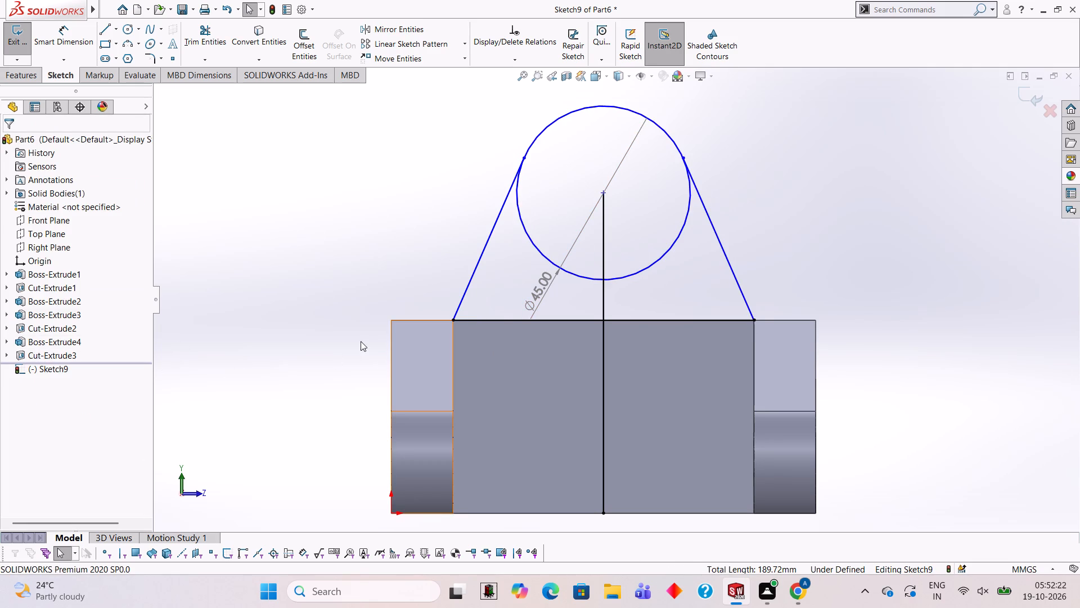
Trim away the whole vertical line and the circle's lower arc between the two sloping lines.
left_click(219, 44)
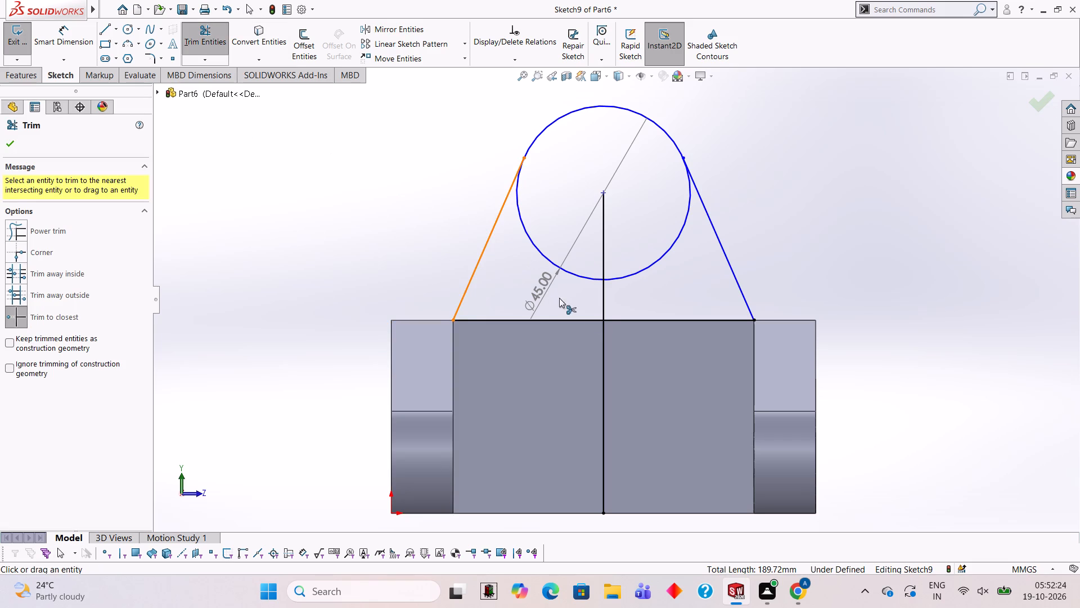
left_click(601, 306)
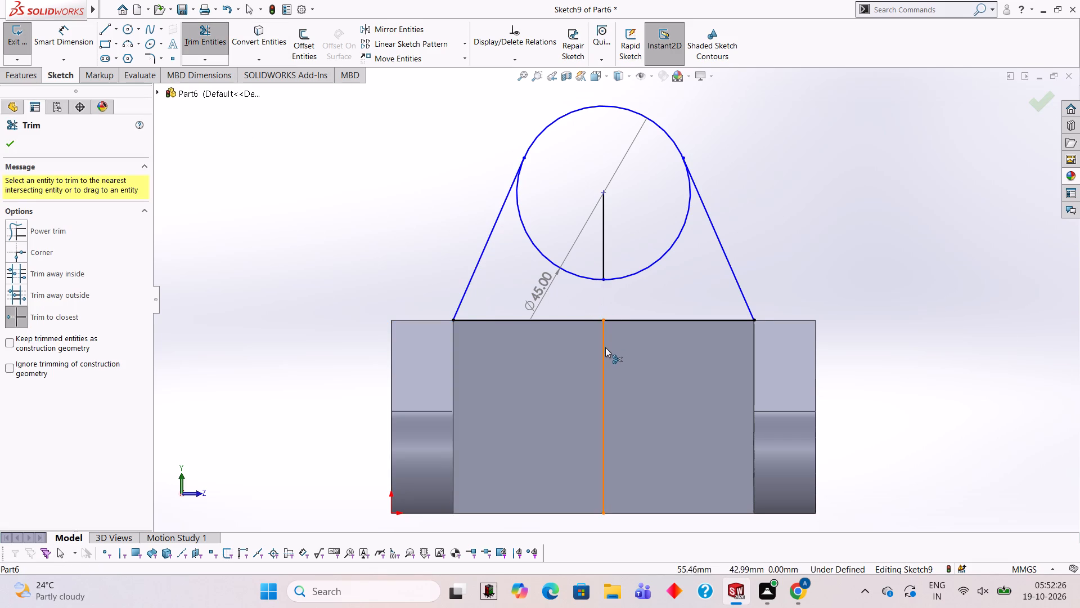
left_click(605, 347)
left_click(602, 227)
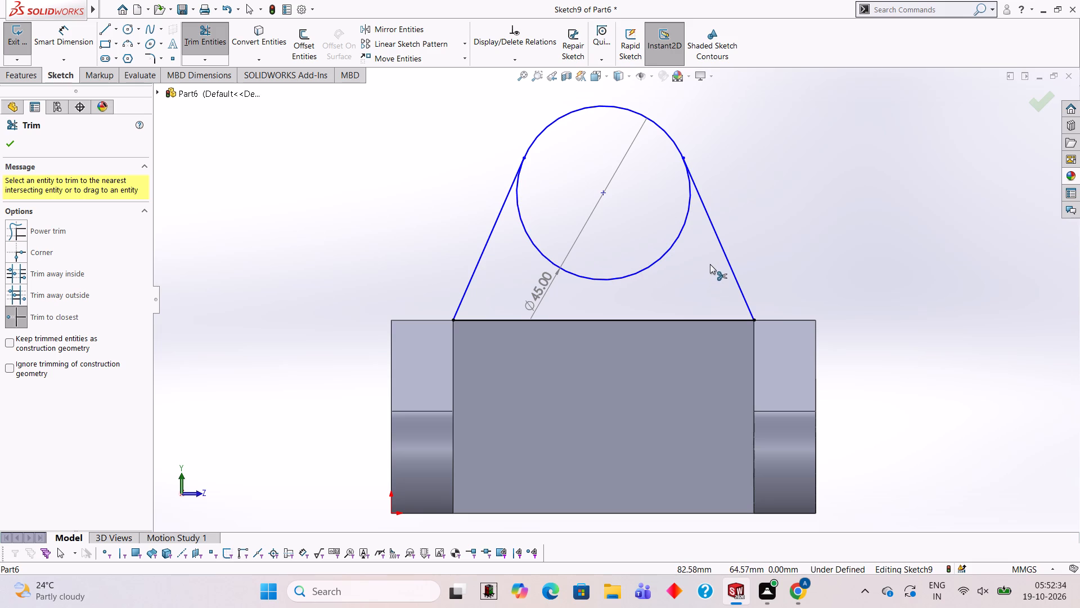
left_click(662, 254)
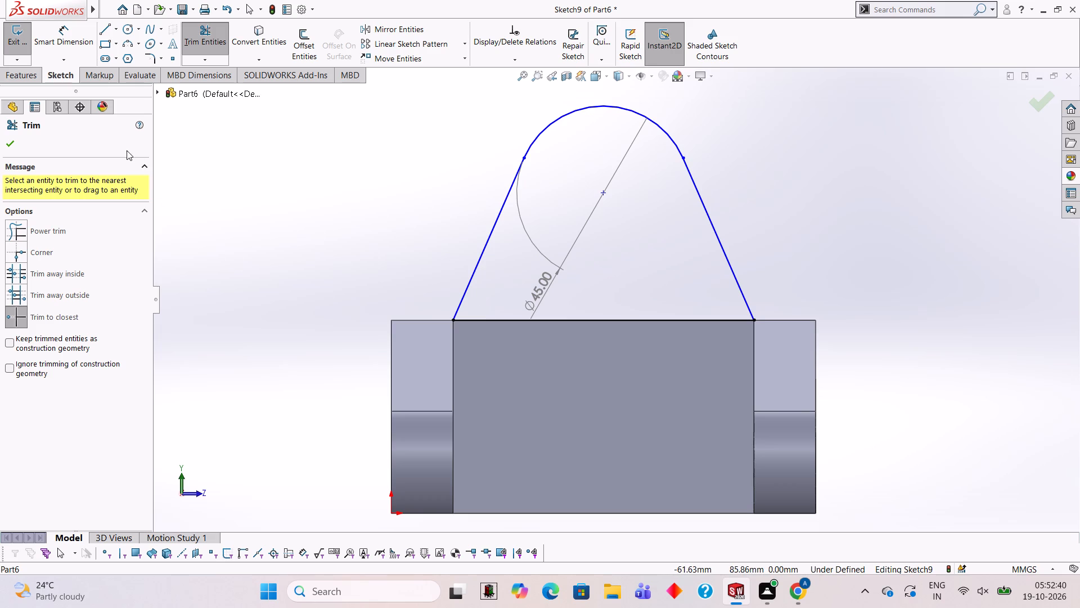
Extrude the rounded upright profile 12 mm with the direction reversed, back over the block, merged with the body.
left_click(20, 77)
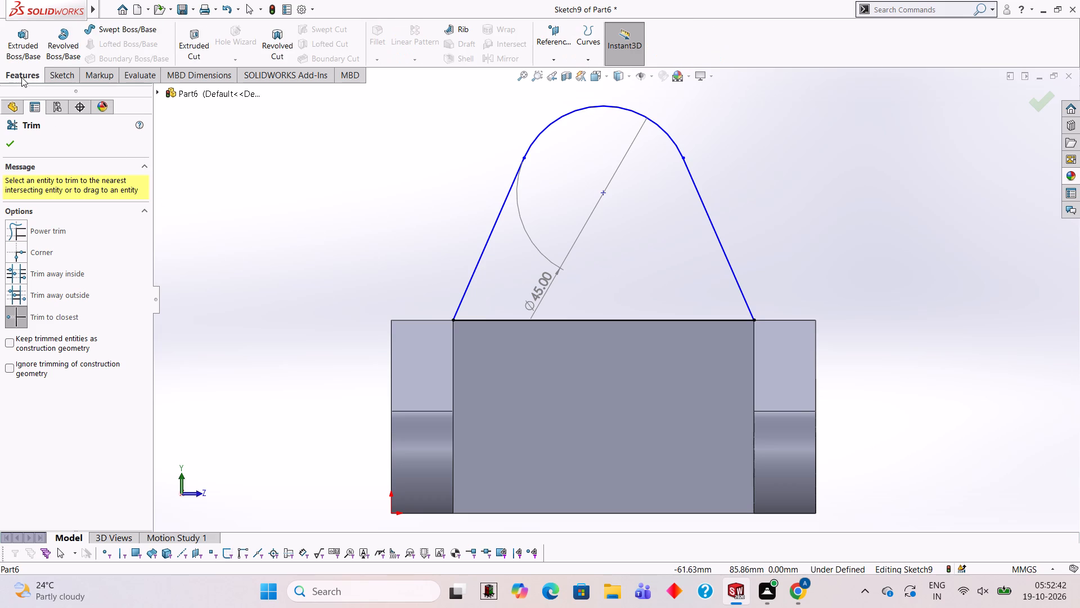
left_click(36, 41)
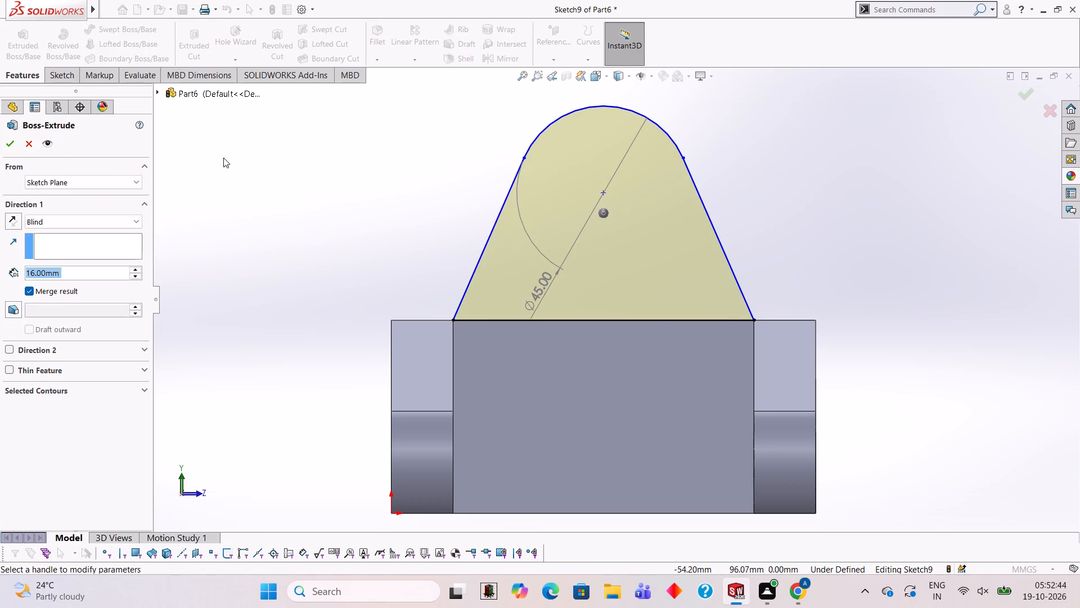
middle_click_drag(295, 187, 314, 327)
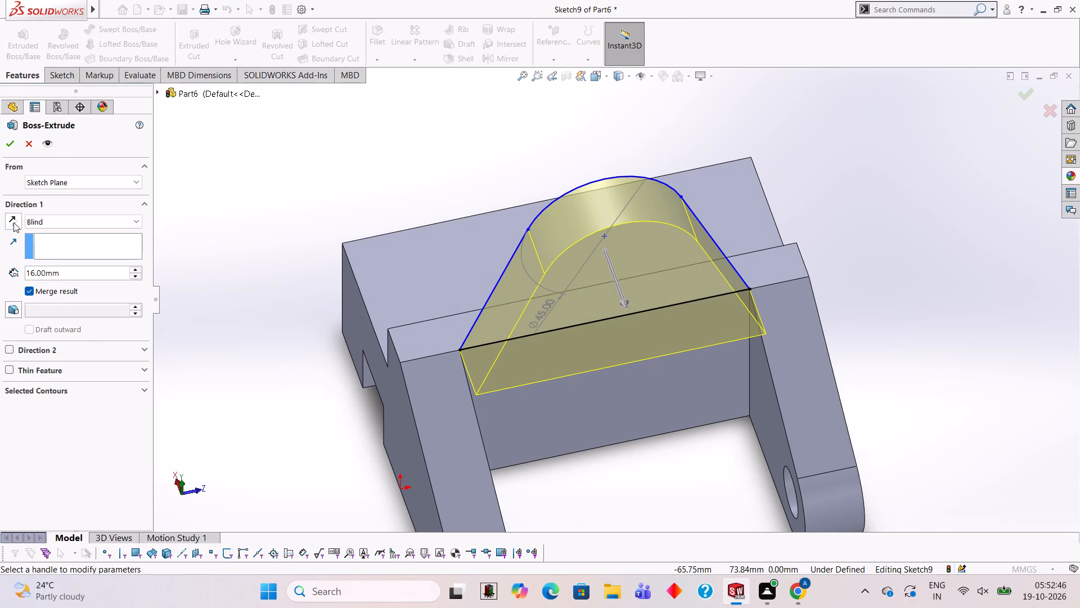
left_click(13, 223)
left_click(87, 278)
key("BackSpace")
key("BackSpace")
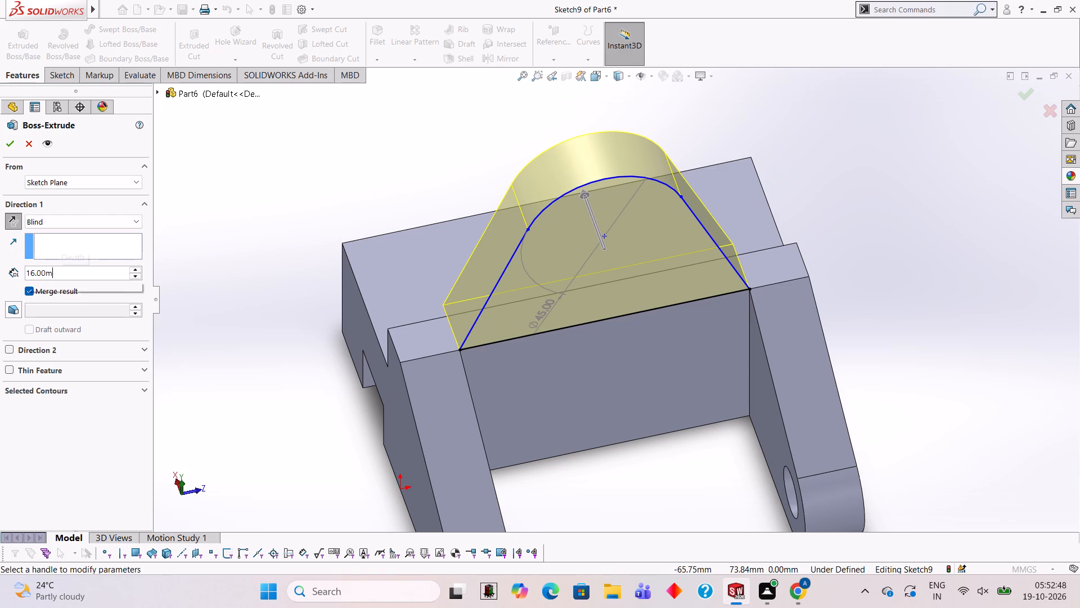
key("BackSpace")
key("BackSpace")
key("BackSpace")
key("BackSpace")
key("BackSpace")
type("12")
key("Return")
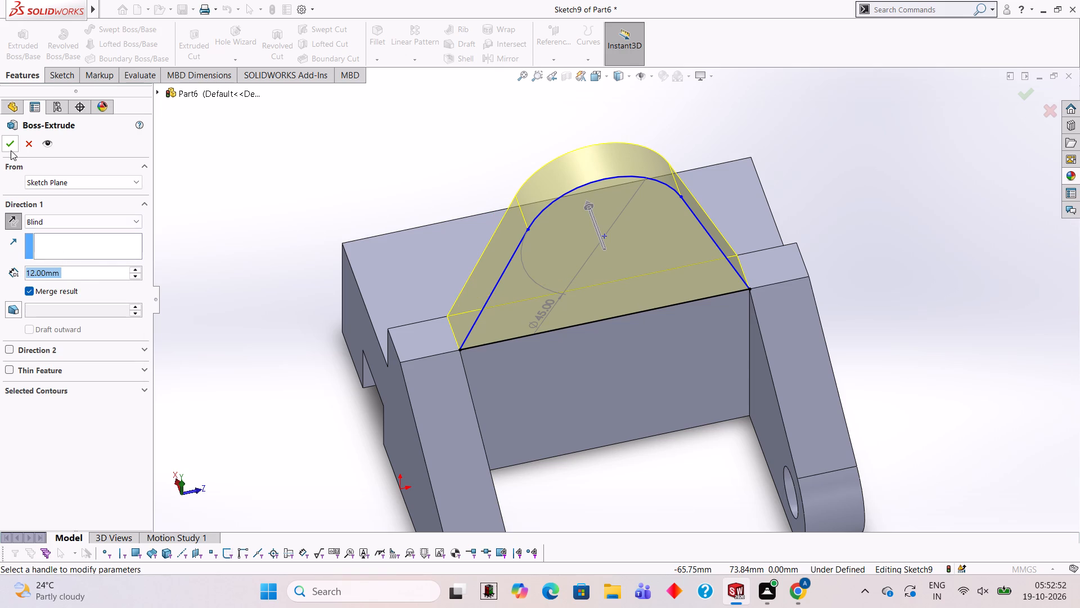
left_click(11, 150)
left_click(259, 205)
Sketch a 45 mm diameter circle on the upright's front face, concentric with its rounded top.
scroll(393, 329, "up", 1)
middle_click_drag(393, 329, 335, 303)
scroll(638, 335, "up", 3)
middle_click_drag(622, 326, 584, 286)
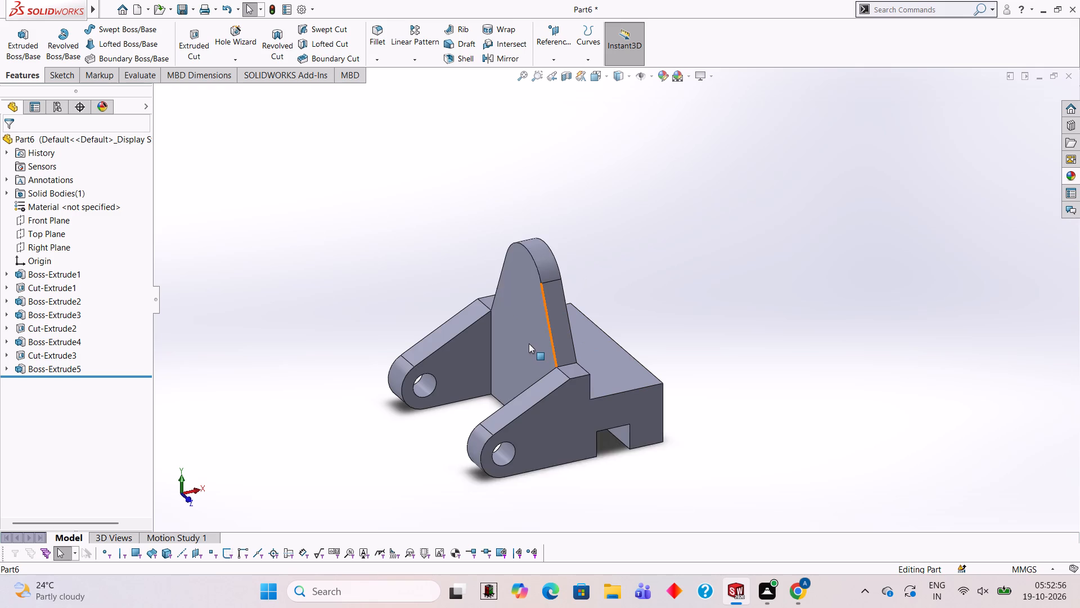
scroll(529, 343, "down", 2)
scroll(536, 291, "down", 1)
middle_click_drag(536, 291, 576, 315)
left_click(542, 243)
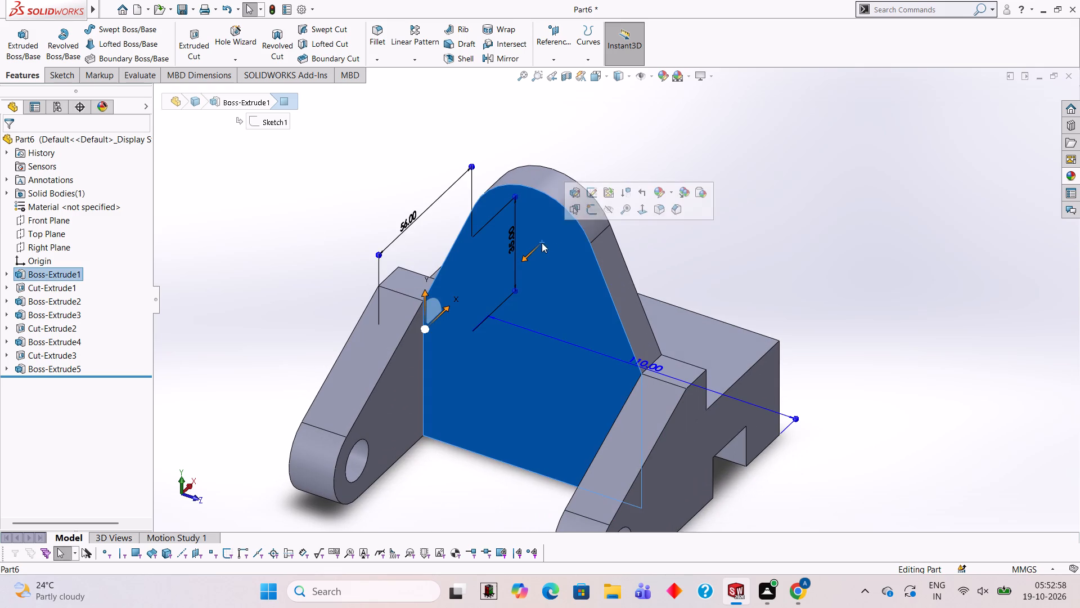
left_click(587, 213)
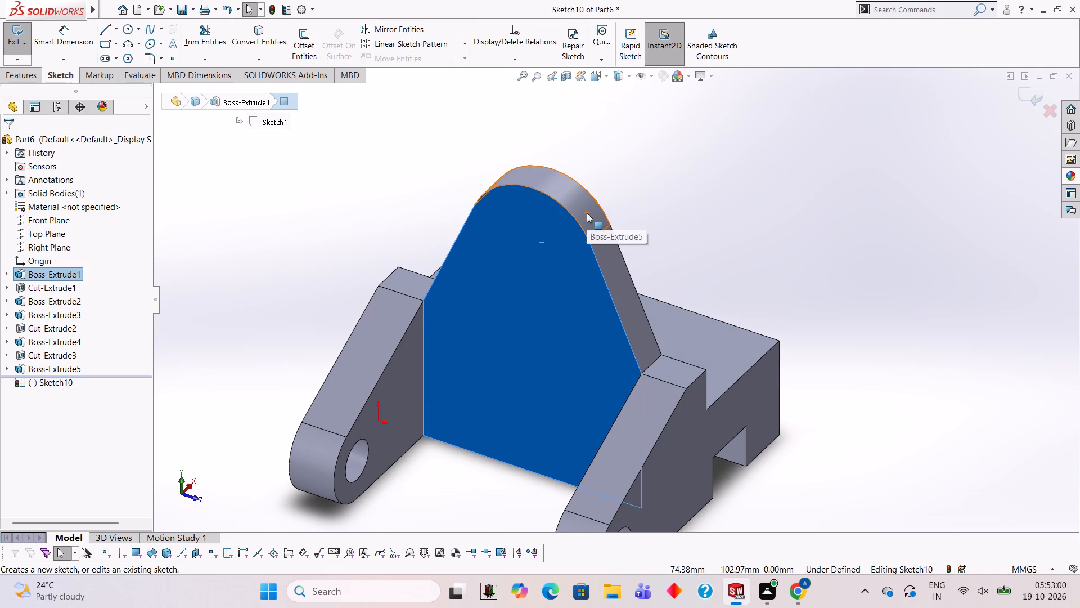
key("ctrl+8")
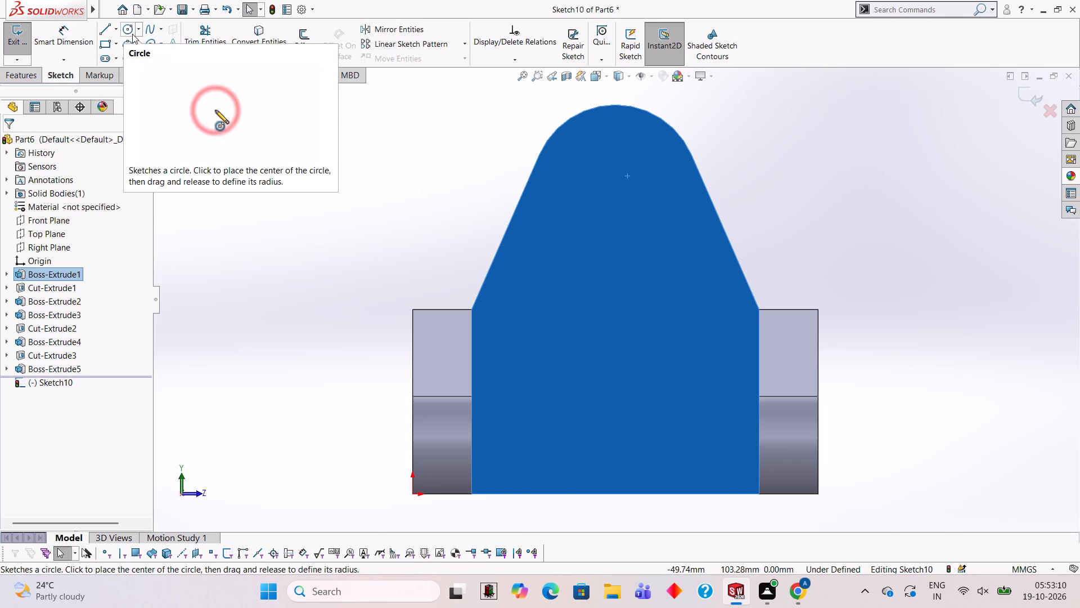
left_click(335, 166)
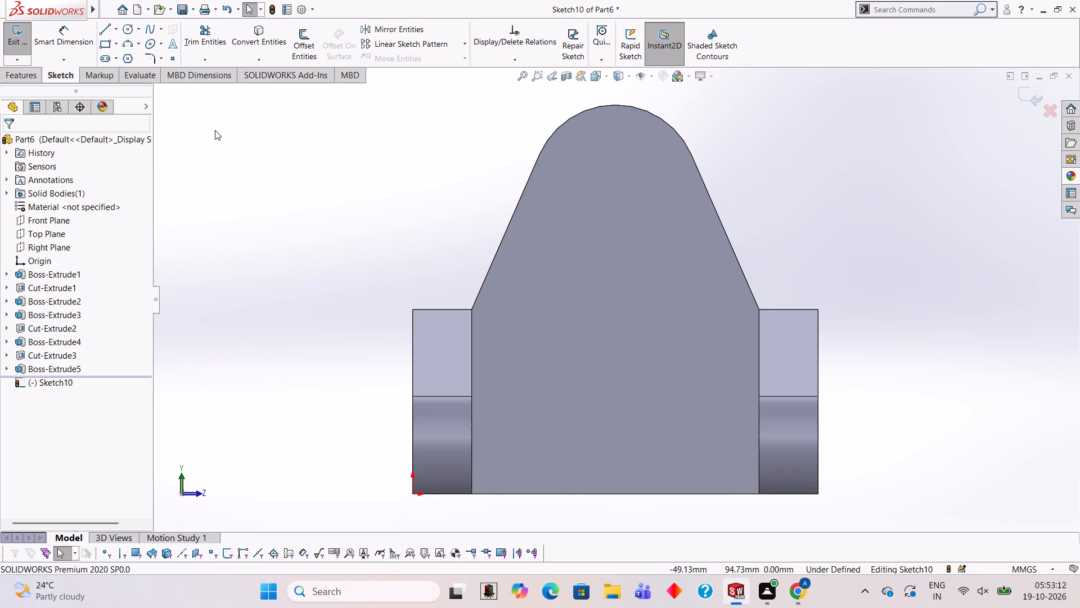
left_click(123, 26)
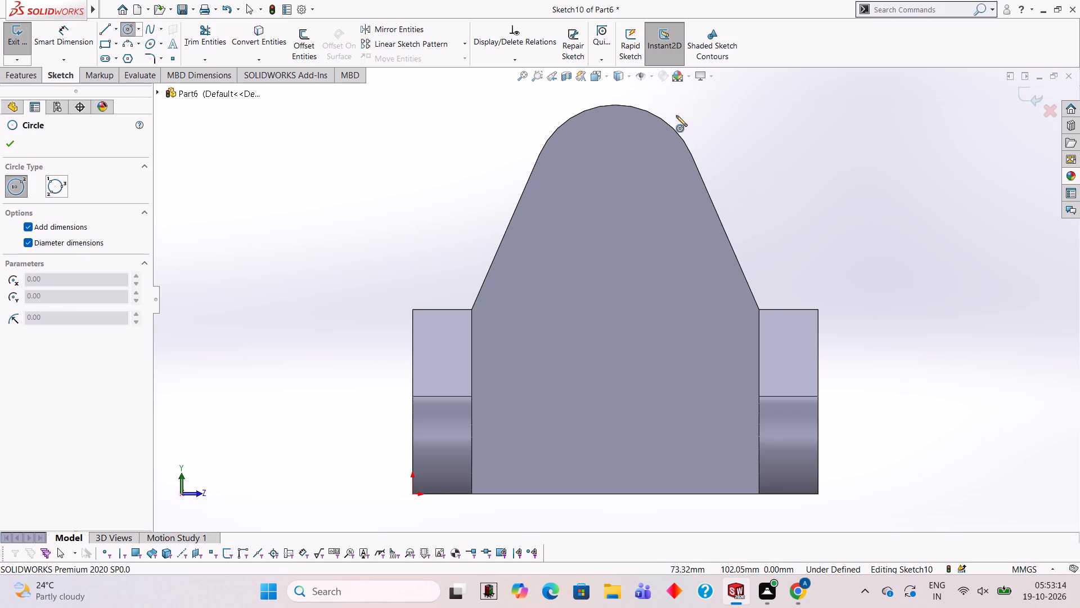
left_click(614, 187)
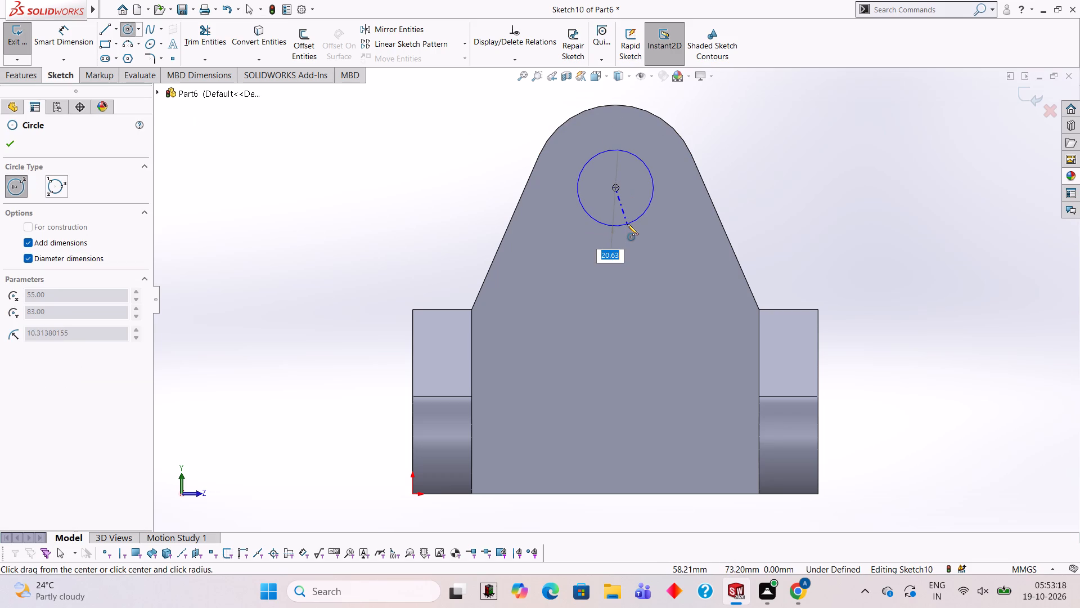
type("45")
key("Return")
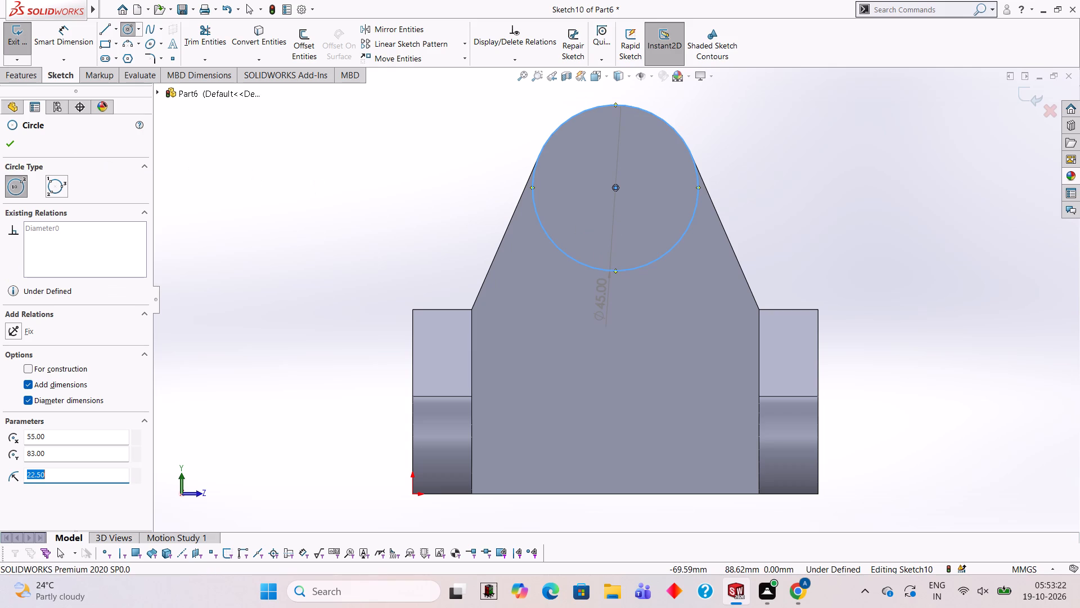
Extrude the 45 mm circle 8 mm outward from the upright's front face as a merged boss.
left_click(34, 75)
left_click(40, 41)
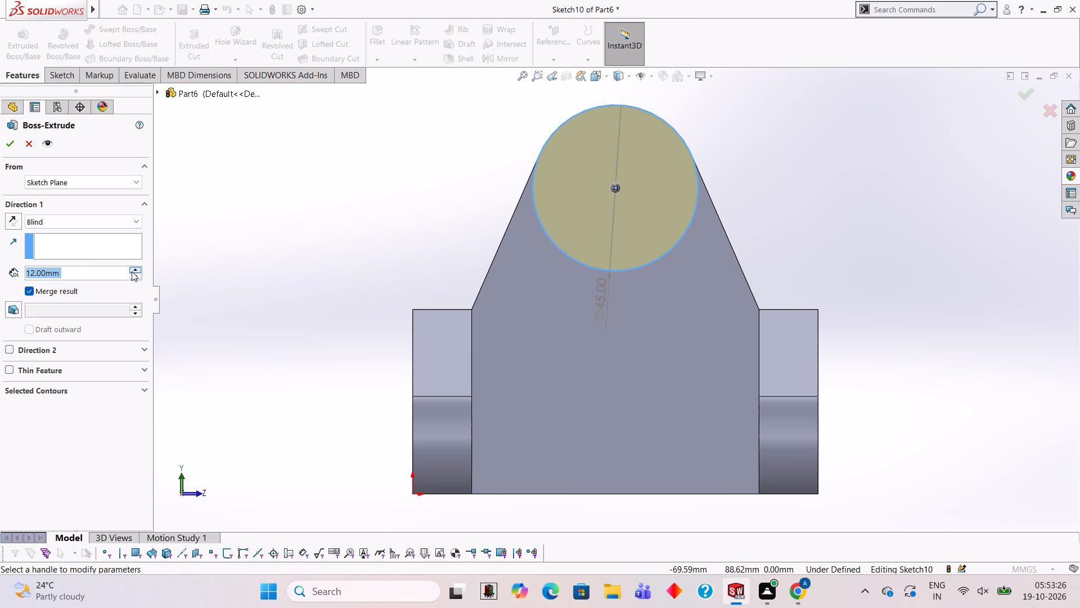
key("8")
key("Return")
middle_click_drag(316, 268, 297, 269)
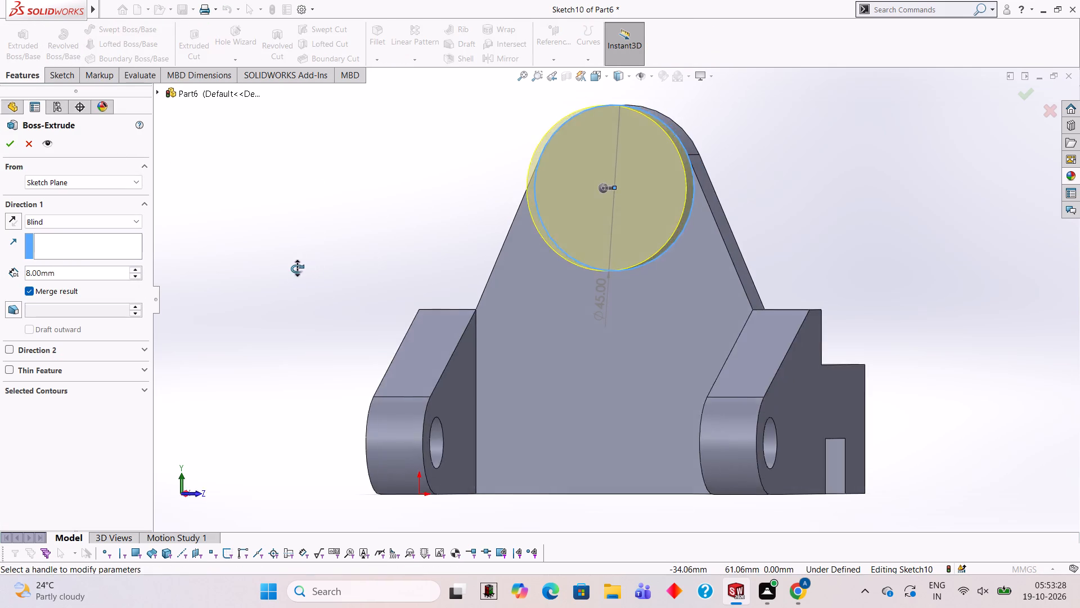
middle_click_drag(297, 269, 237, 335)
left_click(8, 151)
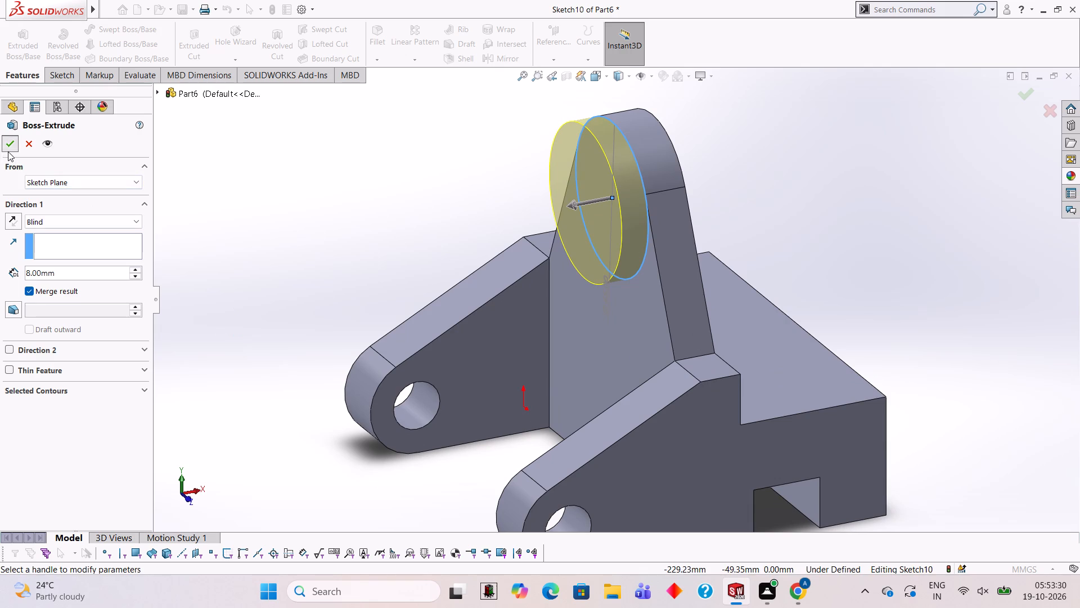
left_click(240, 183)
Sketch a 20 mm diameter circle on the round boss's front face, centred on the boss.
middle_click_drag(377, 232, 431, 264)
scroll(572, 283, "up", 2)
middle_click_drag(573, 290, 551, 227)
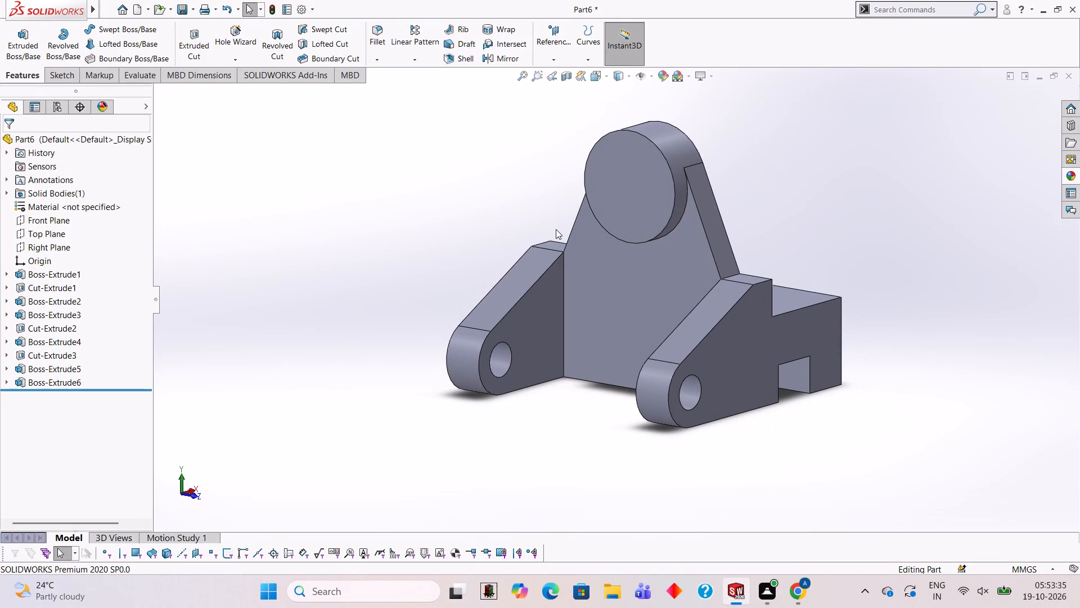
middle_click_drag(707, 269, 720, 276)
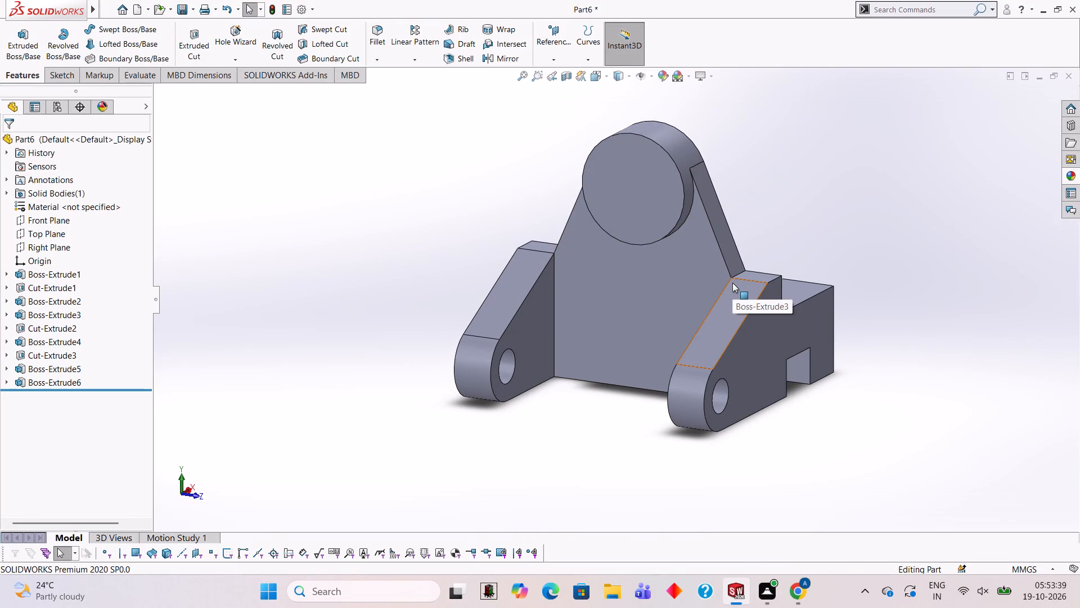
scroll(664, 218, "up", 2)
scroll(662, 205, "down", 2)
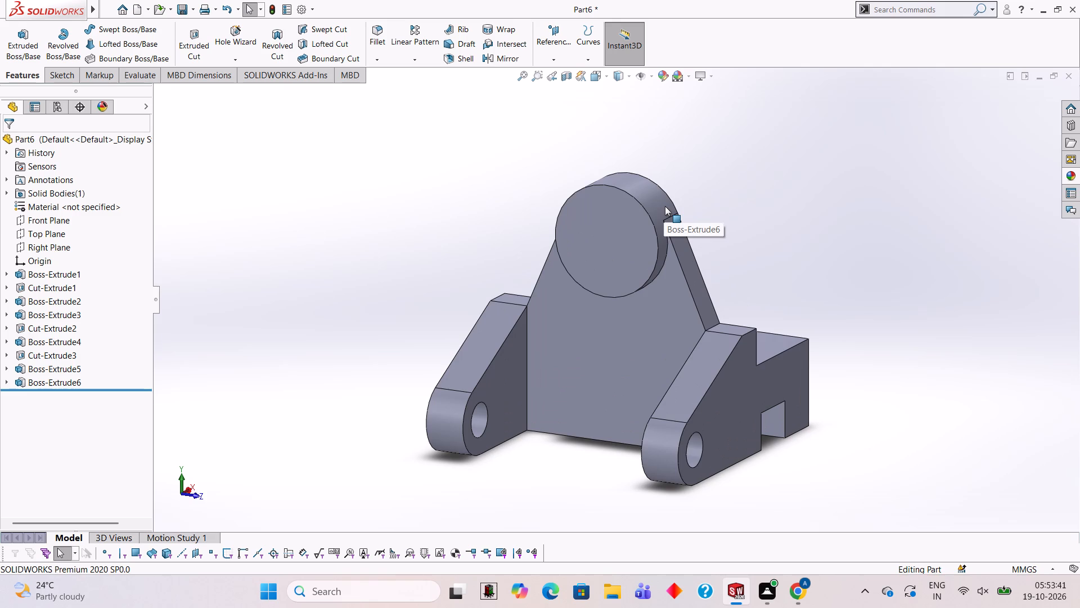
scroll(665, 207, "down", 1)
left_click(600, 258)
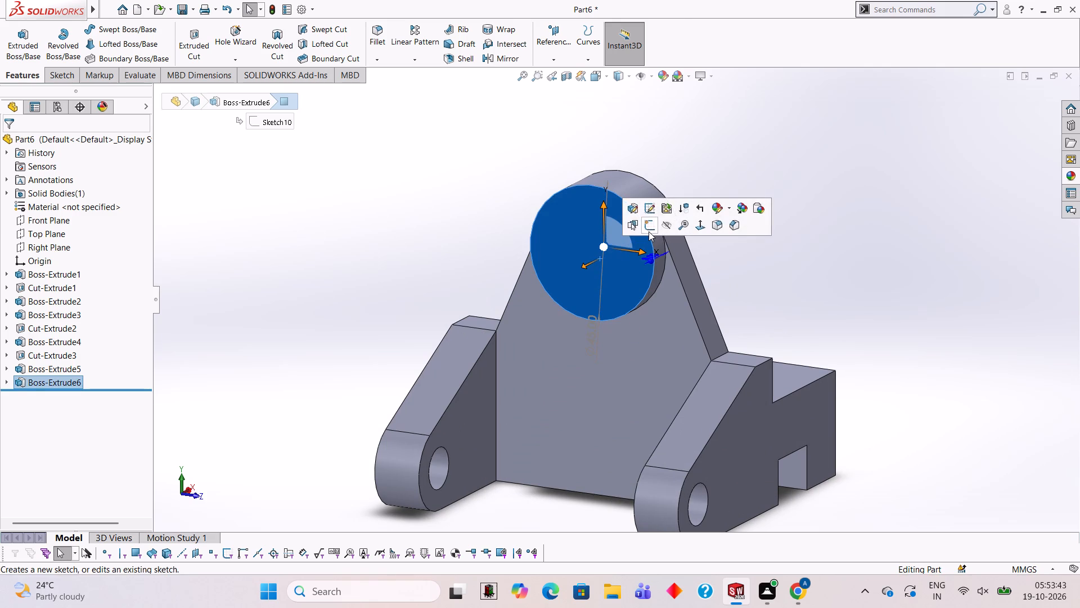
left_click(647, 230)
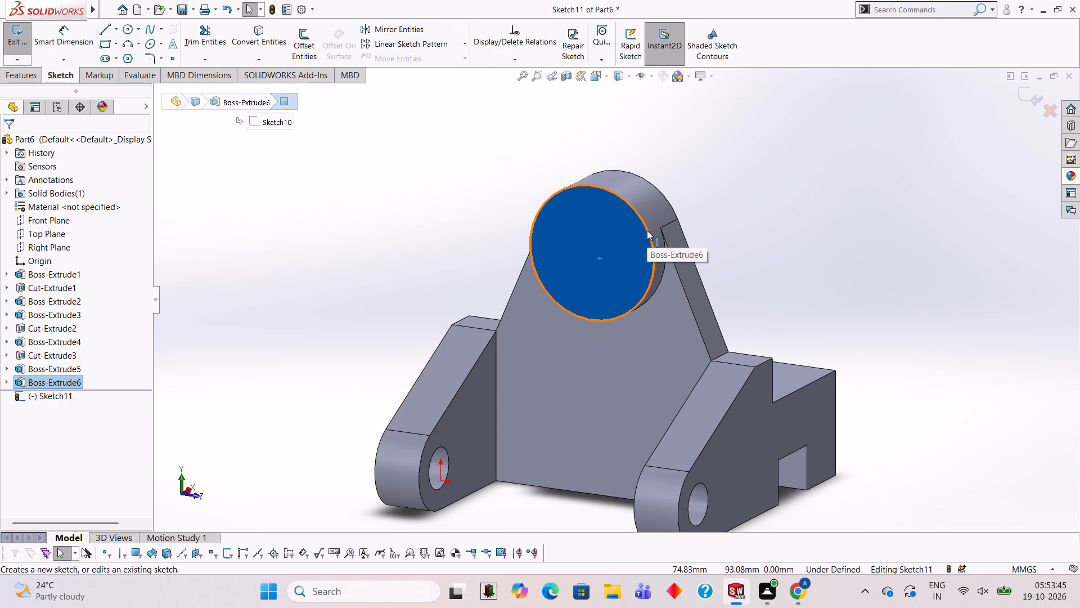
key("ctrl+8")
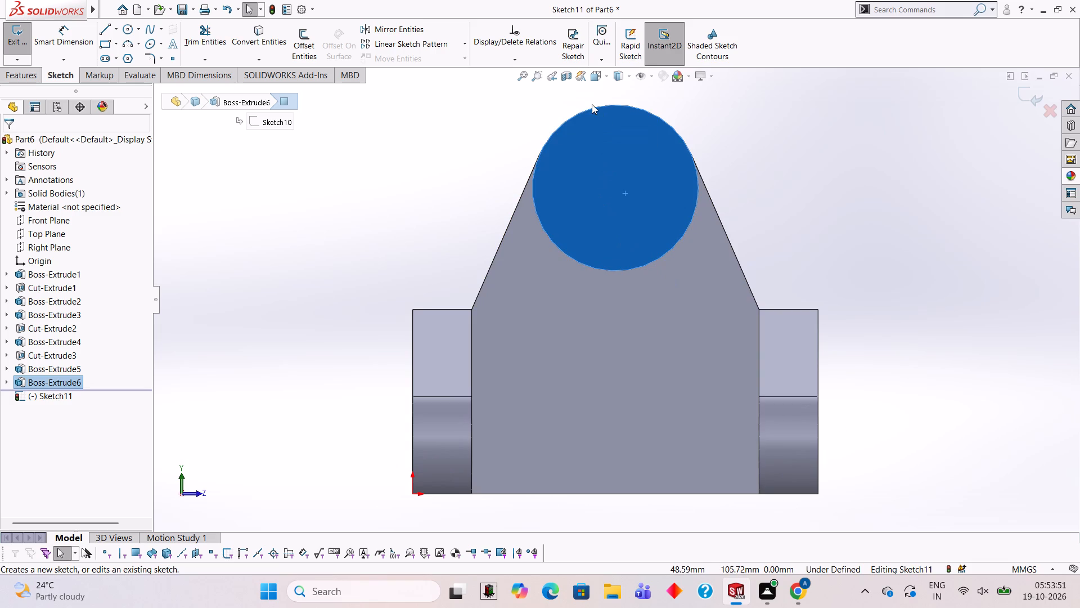
left_click(127, 33)
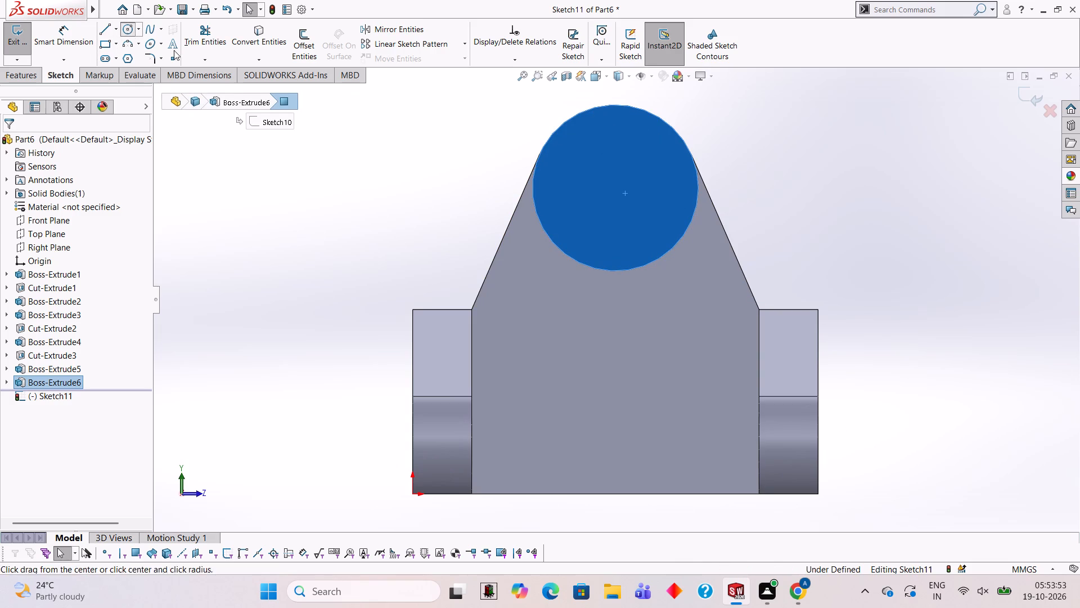
left_click(616, 186)
type("20")
key("Return")
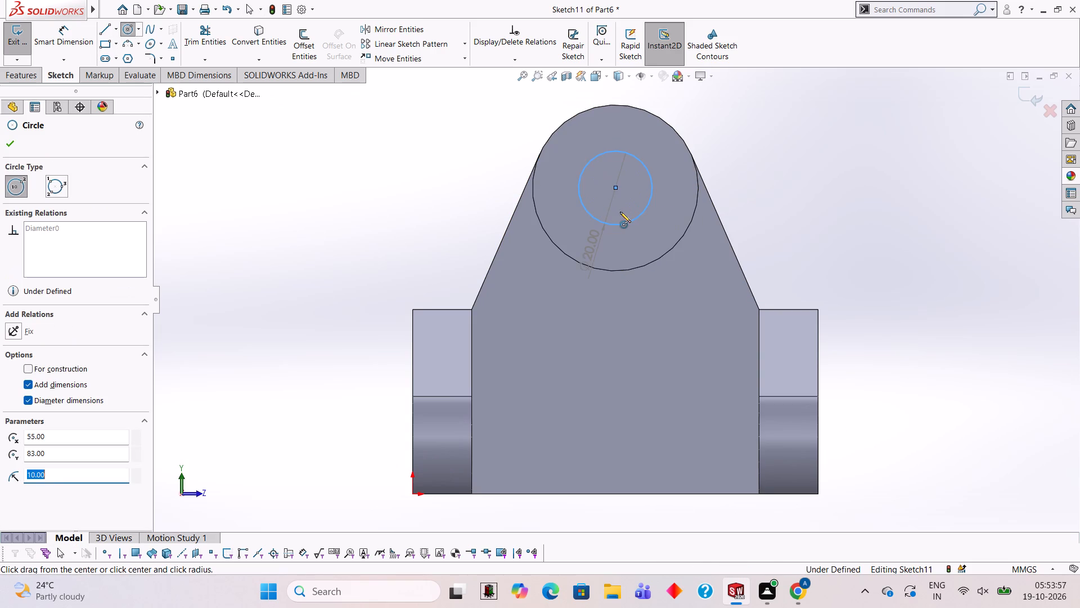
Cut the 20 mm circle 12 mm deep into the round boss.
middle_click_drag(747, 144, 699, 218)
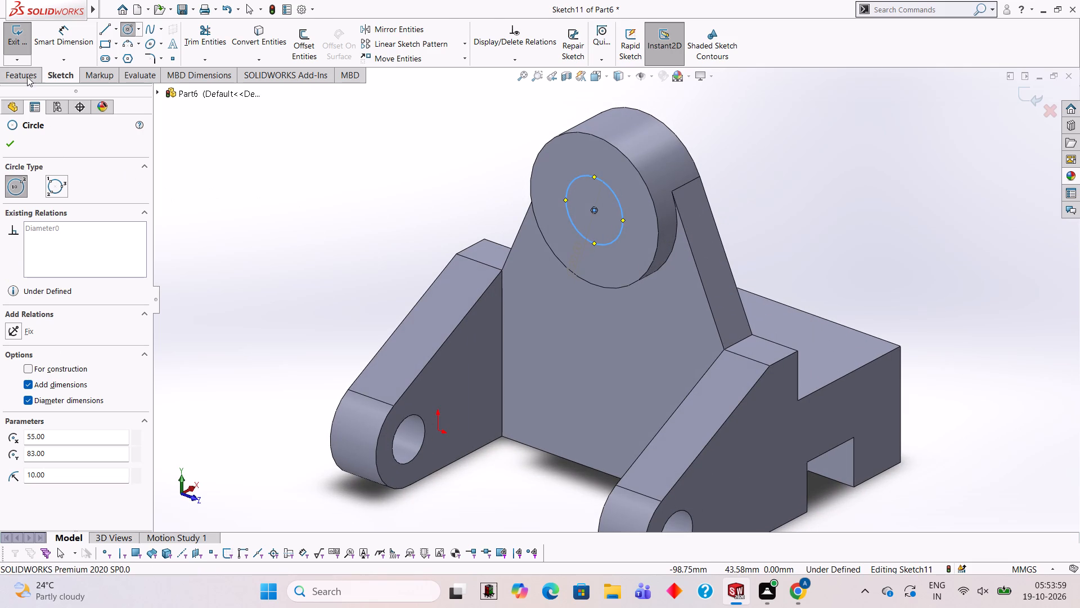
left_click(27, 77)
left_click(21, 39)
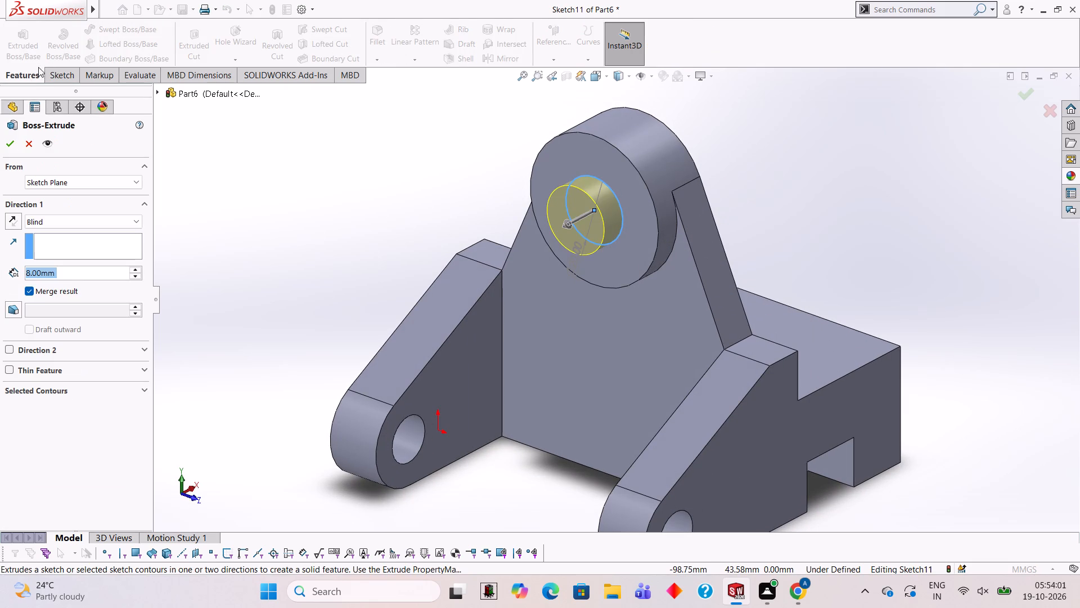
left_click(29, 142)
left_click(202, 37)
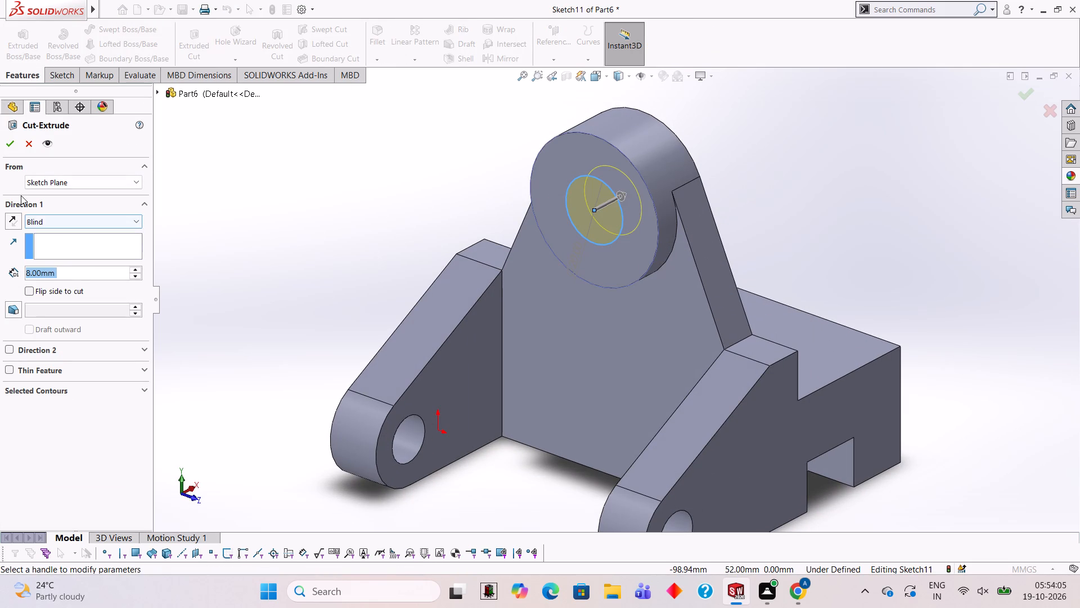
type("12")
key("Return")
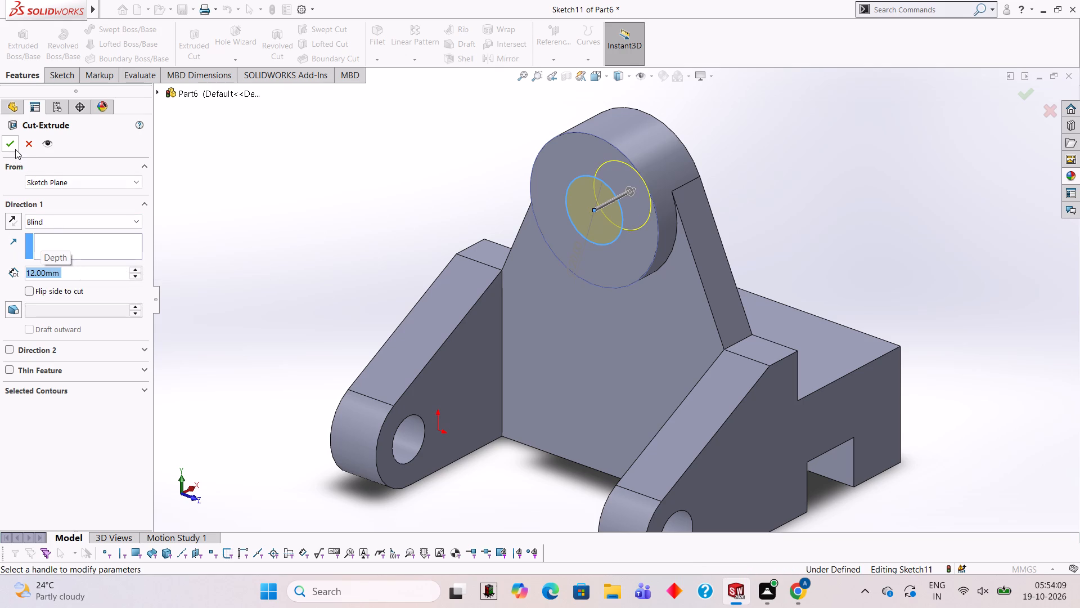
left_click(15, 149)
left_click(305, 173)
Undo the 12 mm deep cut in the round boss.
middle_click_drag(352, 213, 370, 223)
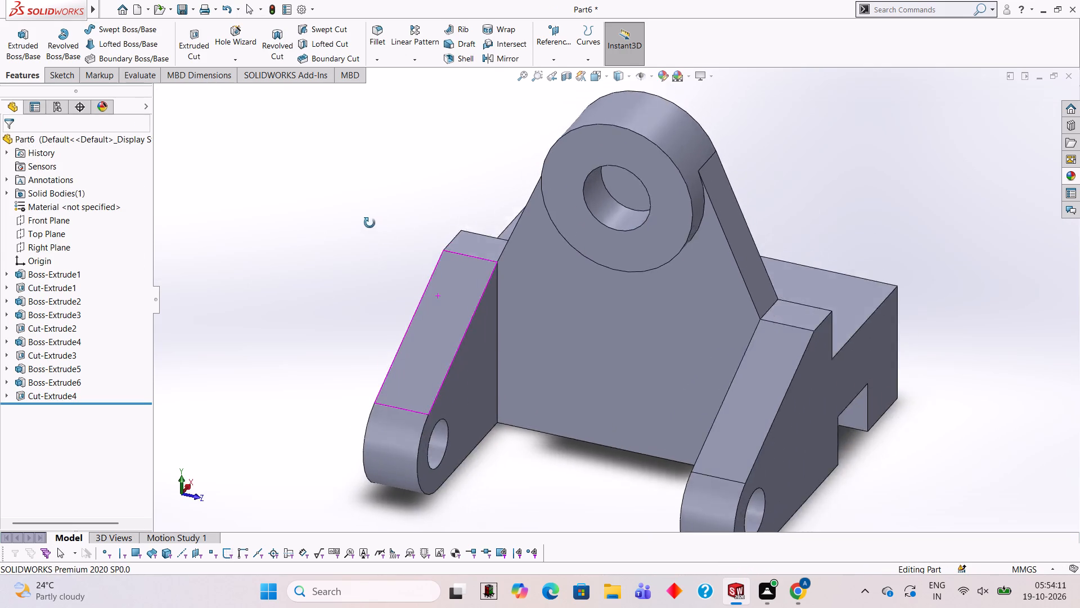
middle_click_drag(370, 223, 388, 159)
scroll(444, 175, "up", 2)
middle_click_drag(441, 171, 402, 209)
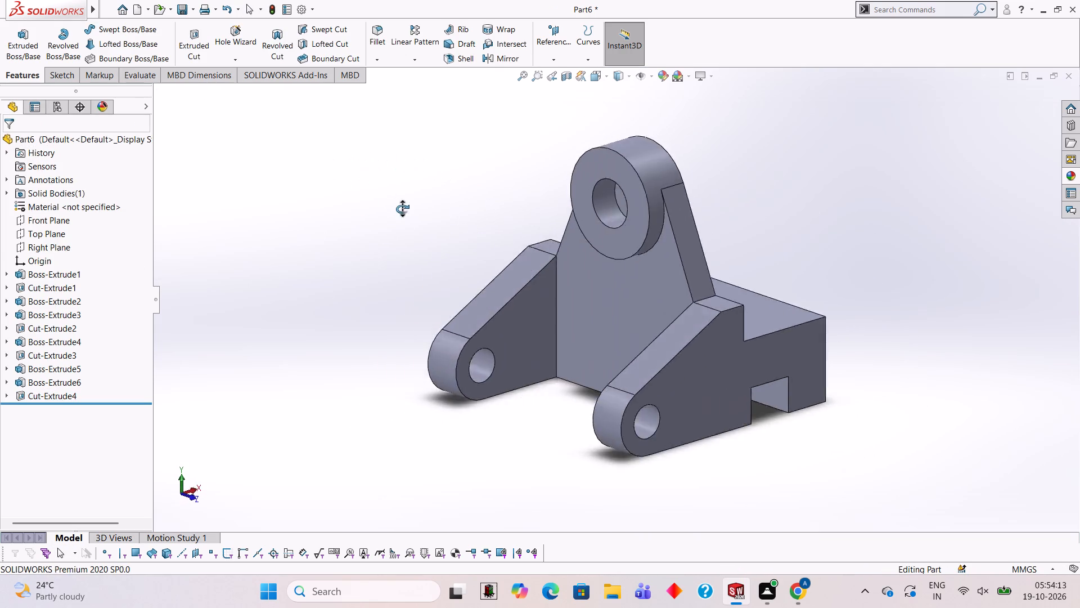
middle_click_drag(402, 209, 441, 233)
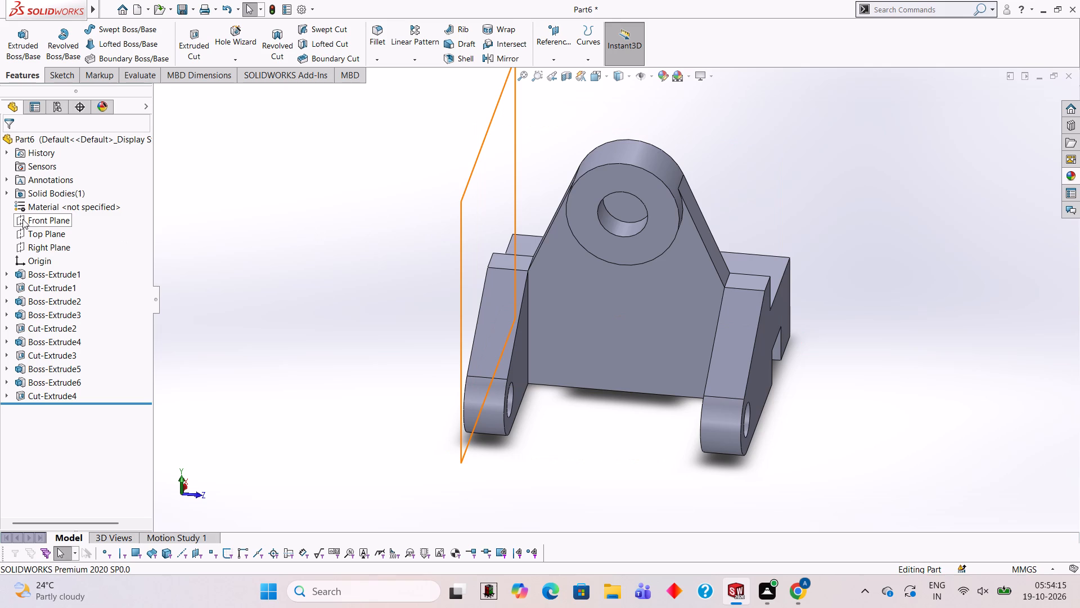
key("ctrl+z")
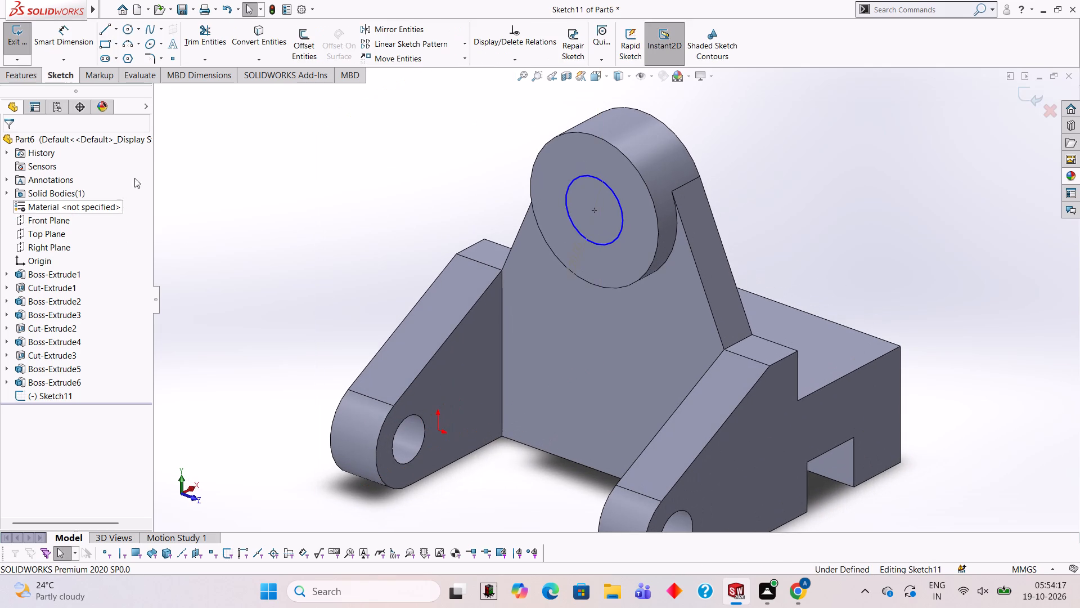
Cut the 20 mm circle 20 mm deep through the round boss and upright.
left_click(39, 79)
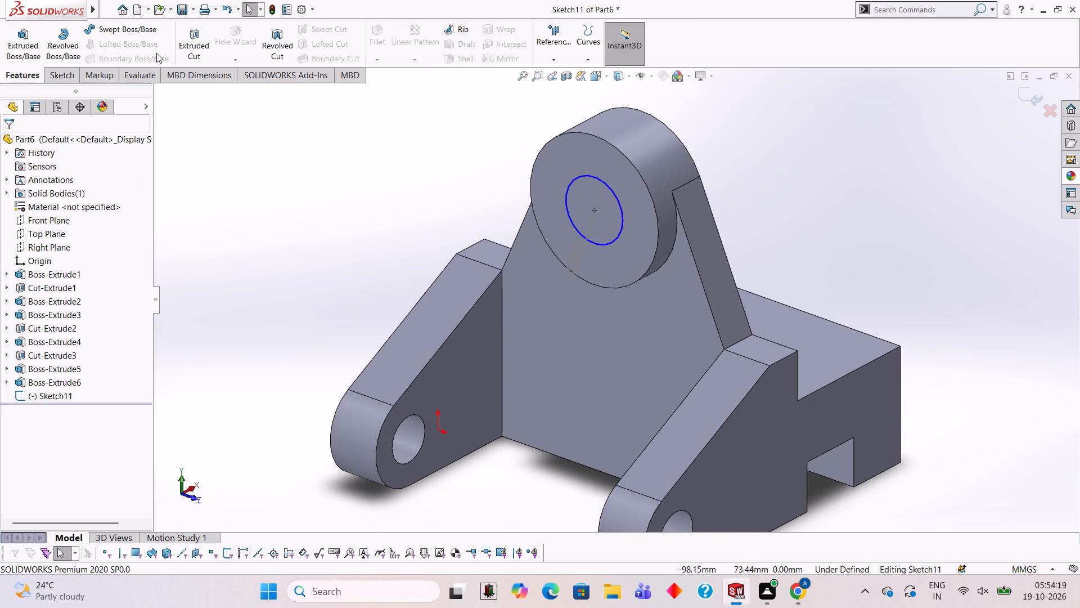
left_click(204, 30)
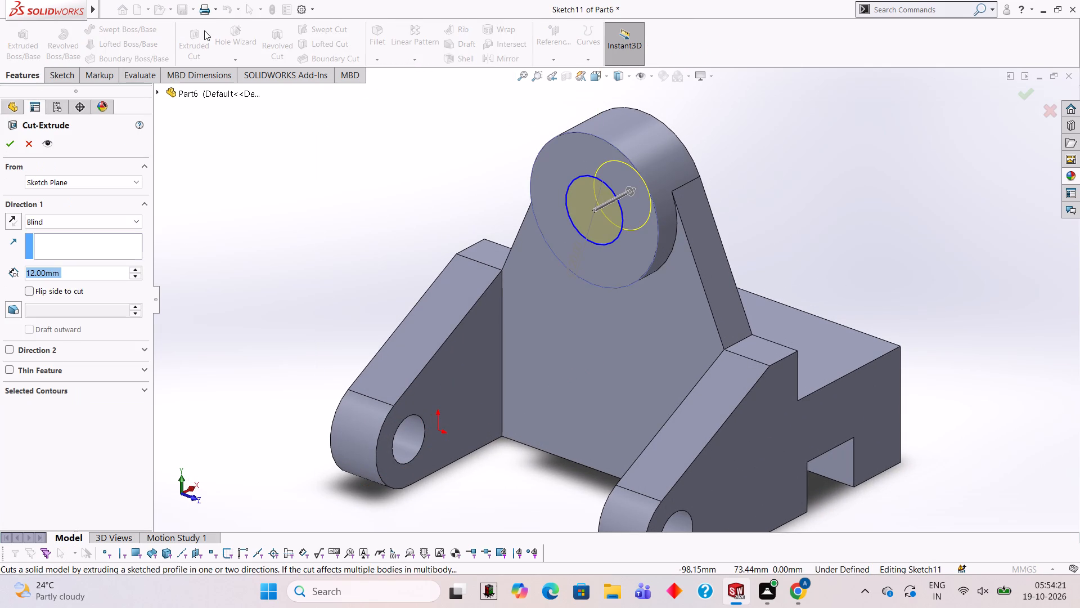
type("20")
key("Return")
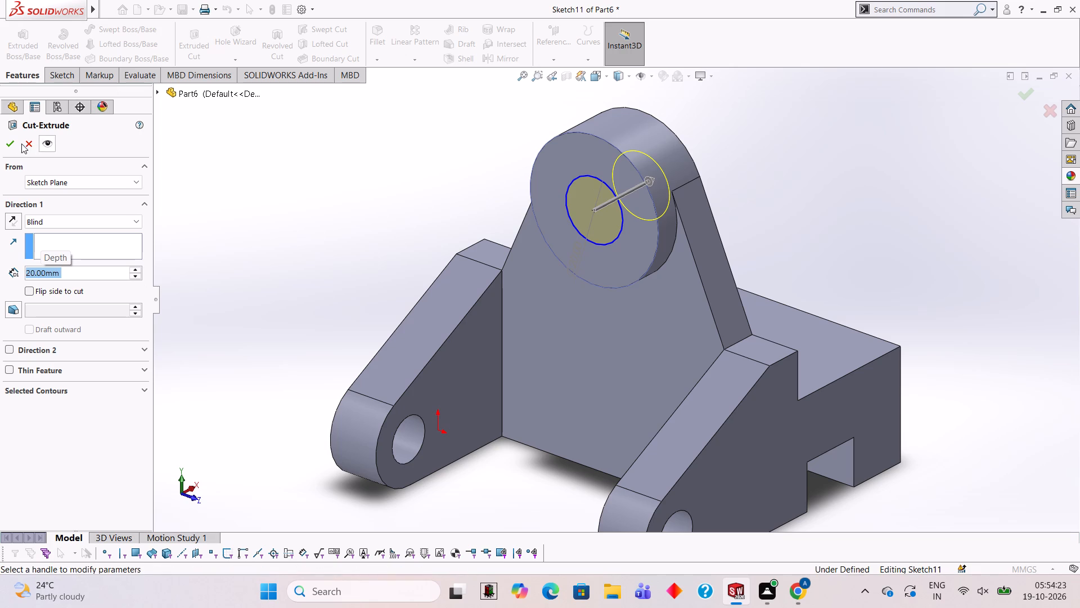
left_click(15, 144)
Start a sketch on the base block's flat top face behind the upright, viewed face-on.
left_click(346, 228)
middle_click_drag(354, 232, 383, 203)
scroll(378, 201, "up", 3)
middle_click_drag(405, 242, 367, 290)
middle_click_drag(623, 303, 613, 298)
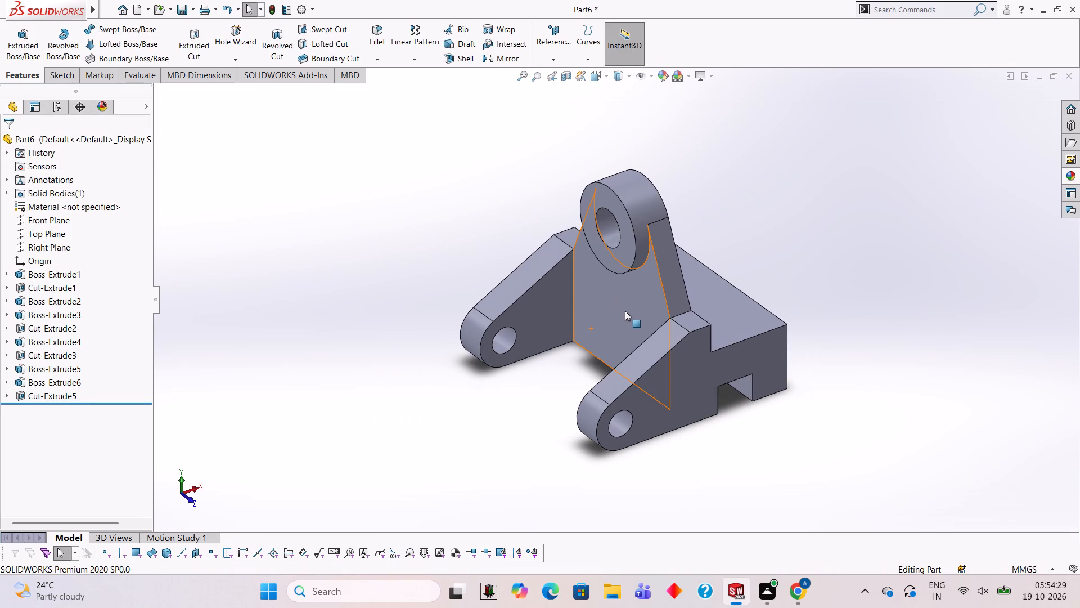
middle_click_drag(675, 286, 561, 375)
left_click(631, 361)
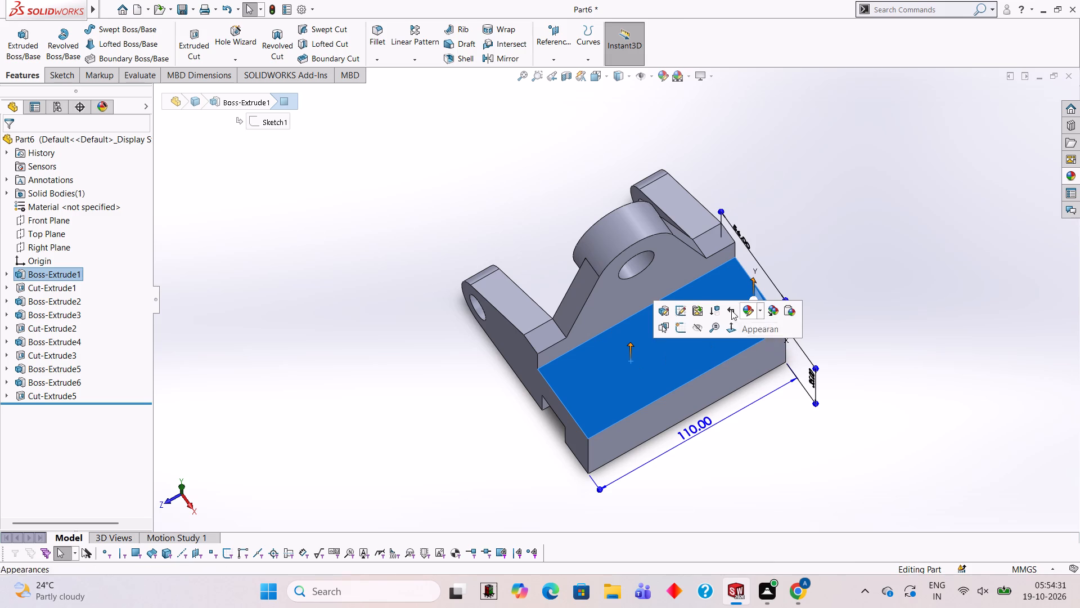
left_click(675, 327)
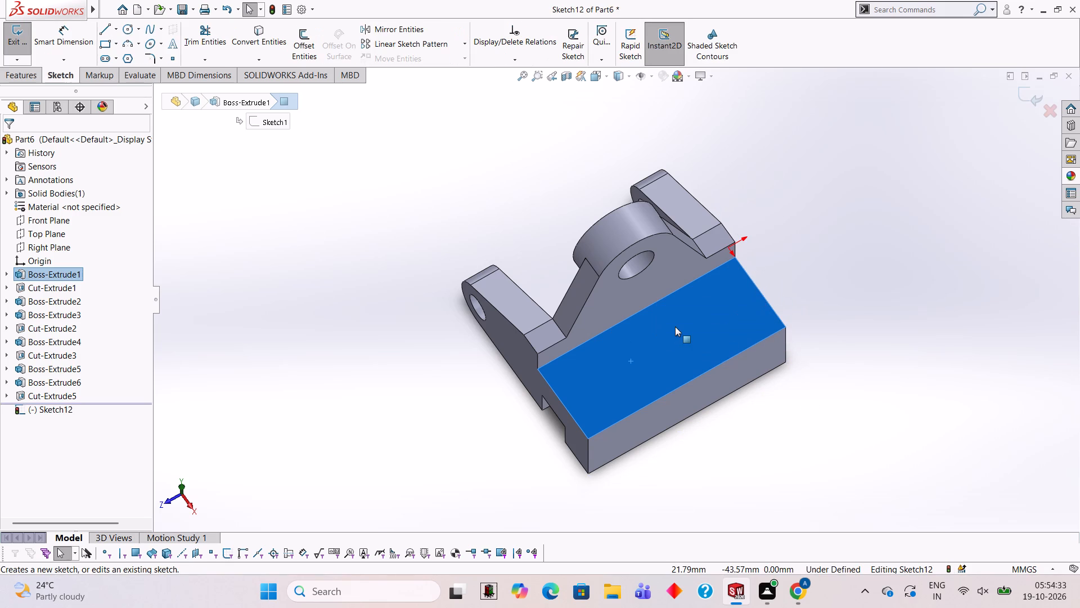
key("ctrl+8")
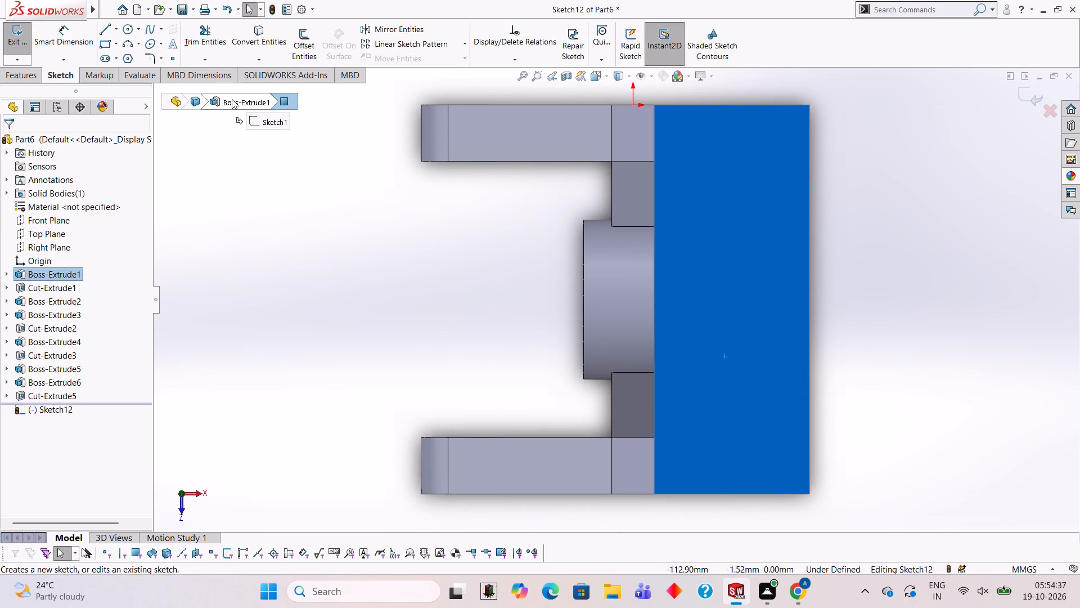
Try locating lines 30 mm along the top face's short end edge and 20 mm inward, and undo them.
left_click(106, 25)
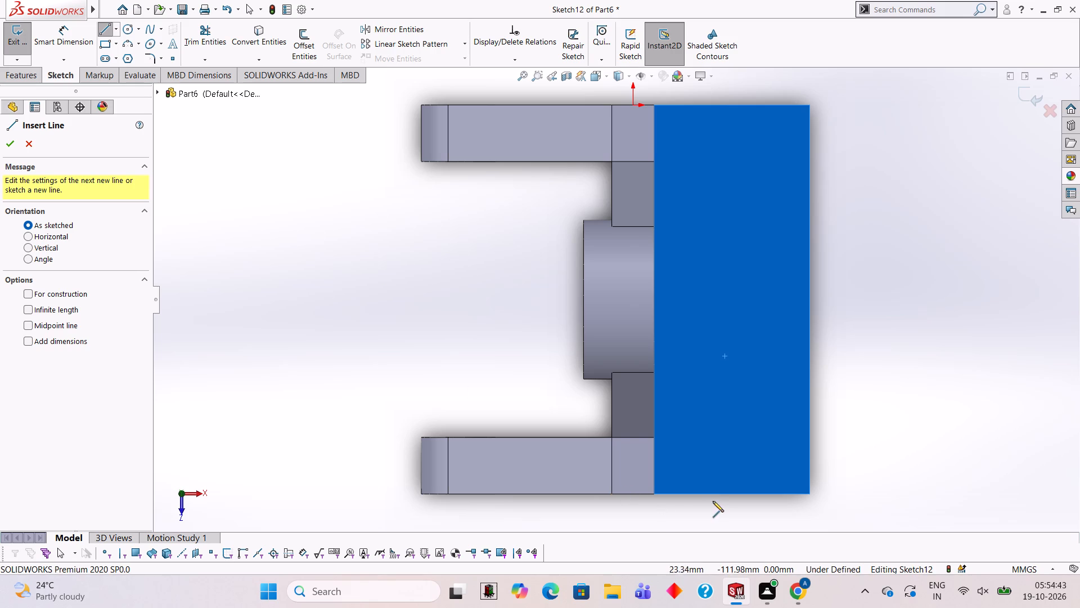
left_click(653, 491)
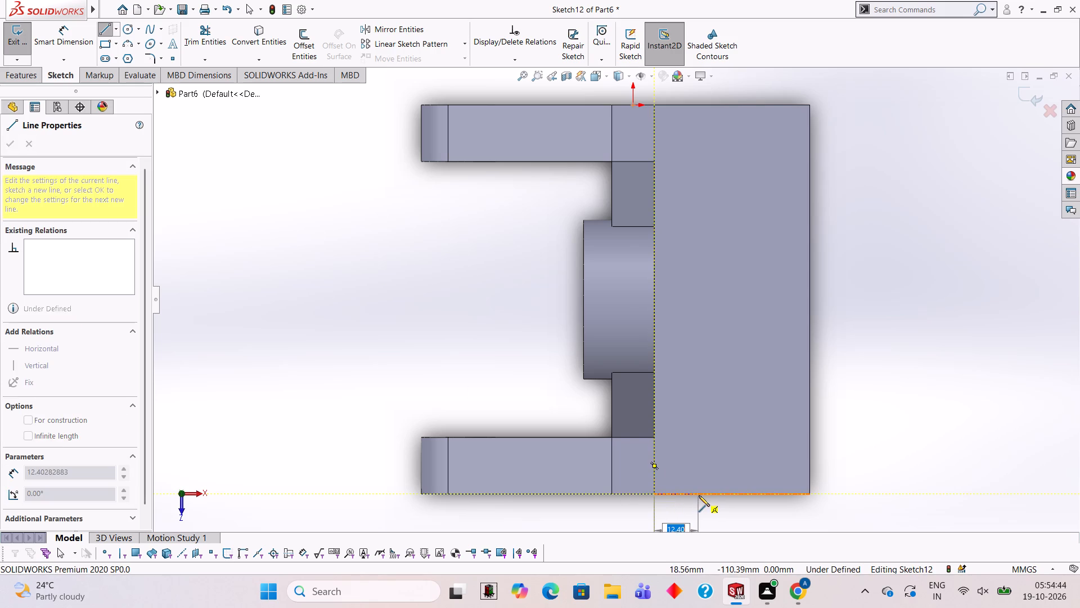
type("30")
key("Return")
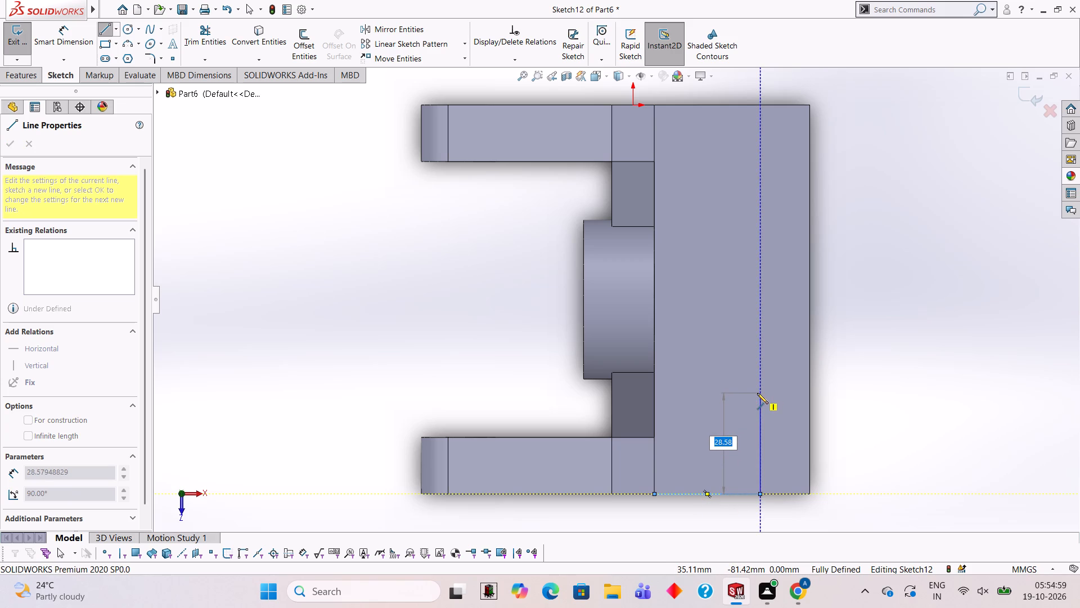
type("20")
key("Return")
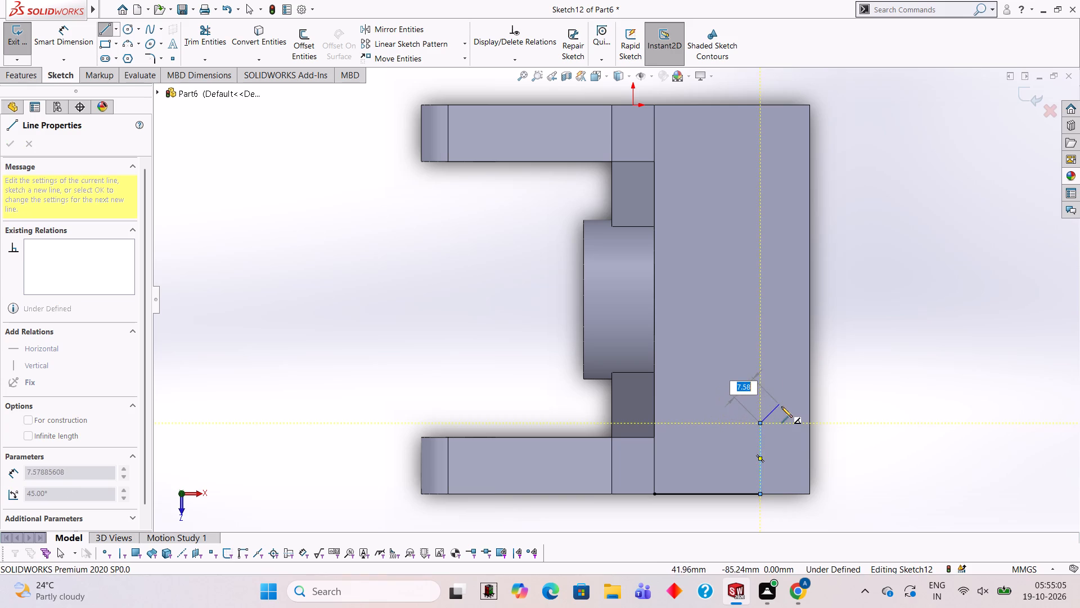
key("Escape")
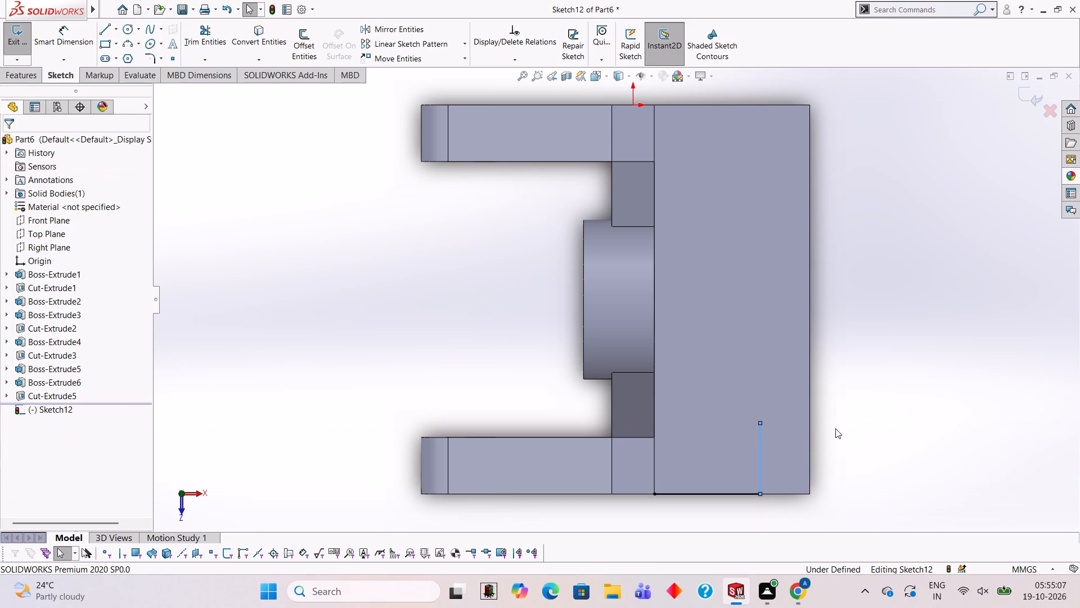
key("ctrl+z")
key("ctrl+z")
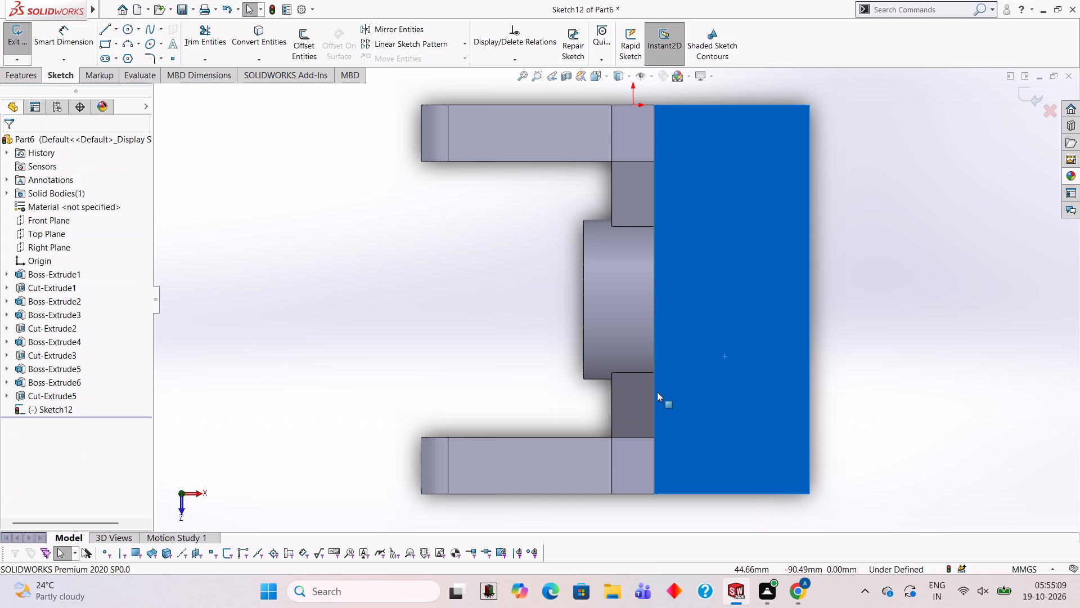
Sketch a 24 mm diameter circle centred at the end of a 20 mm line drawn inward from the short end edge's midpoint.
left_click(103, 28)
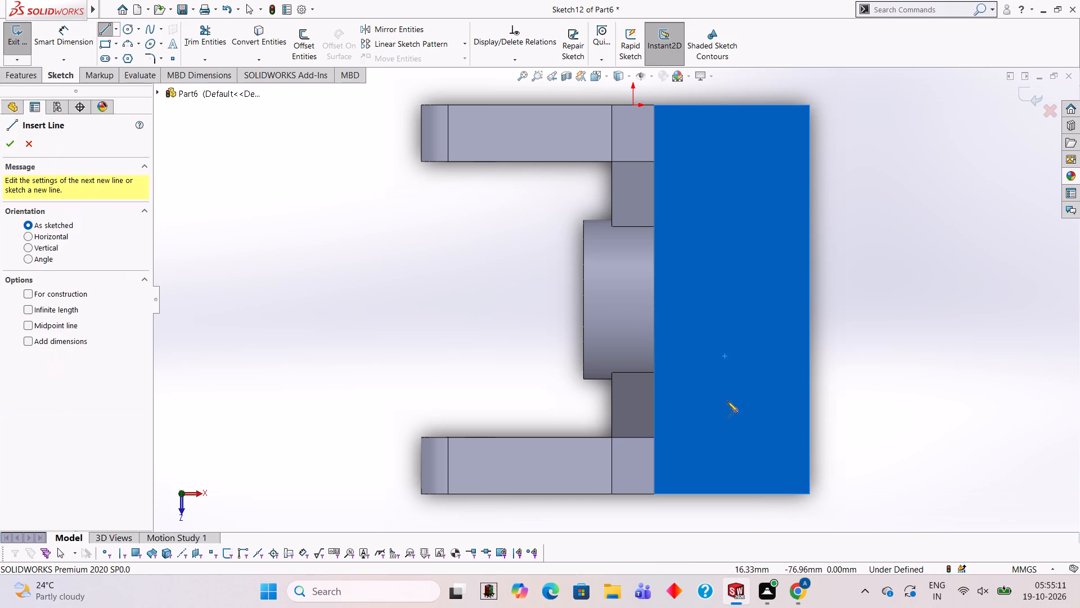
left_click(732, 493)
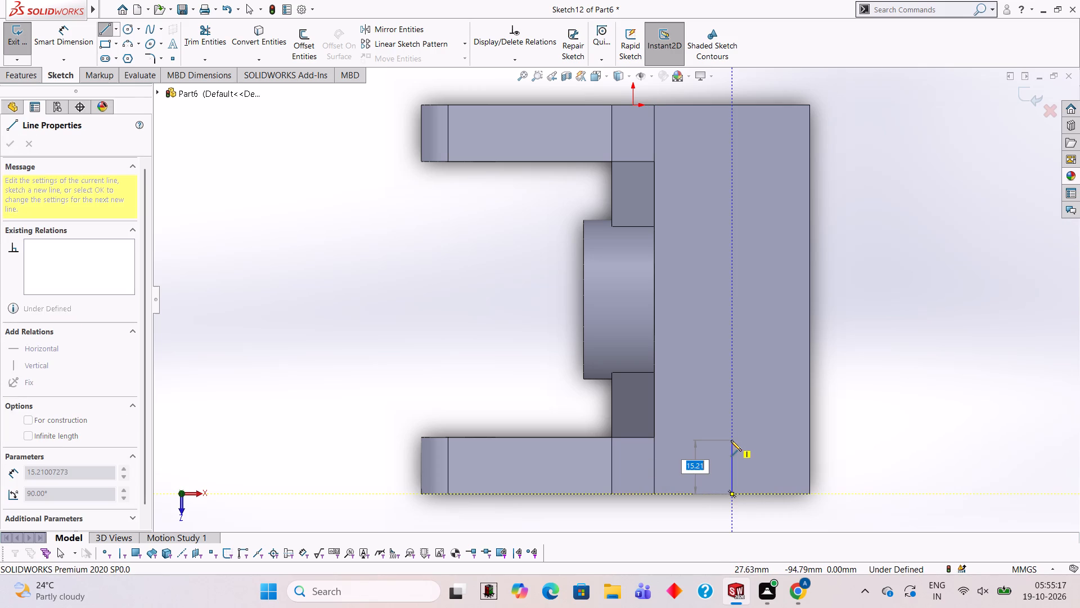
type("20")
key("Return")
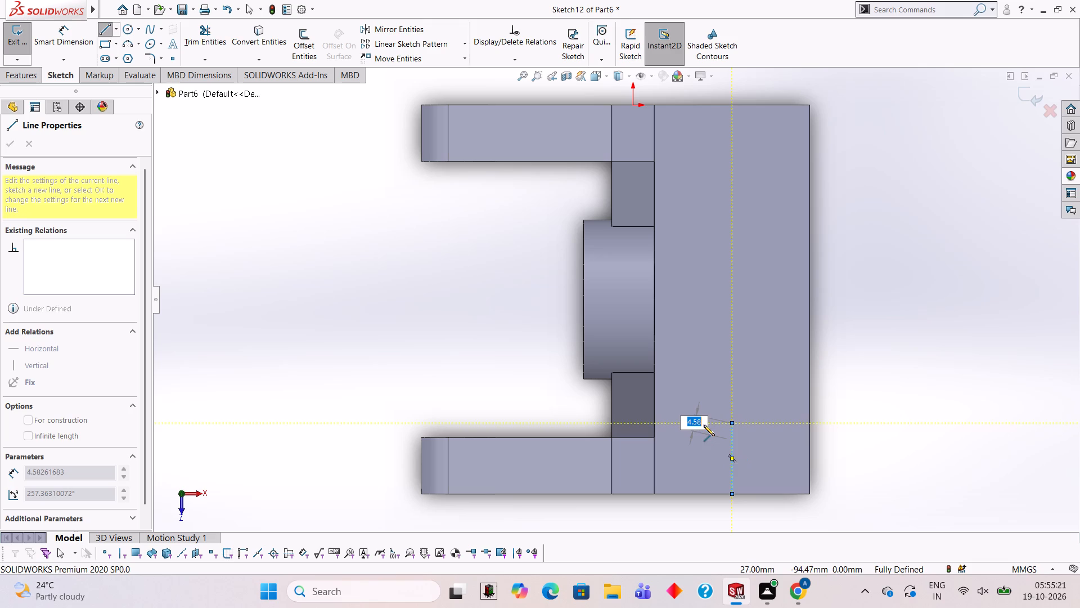
key("Escape")
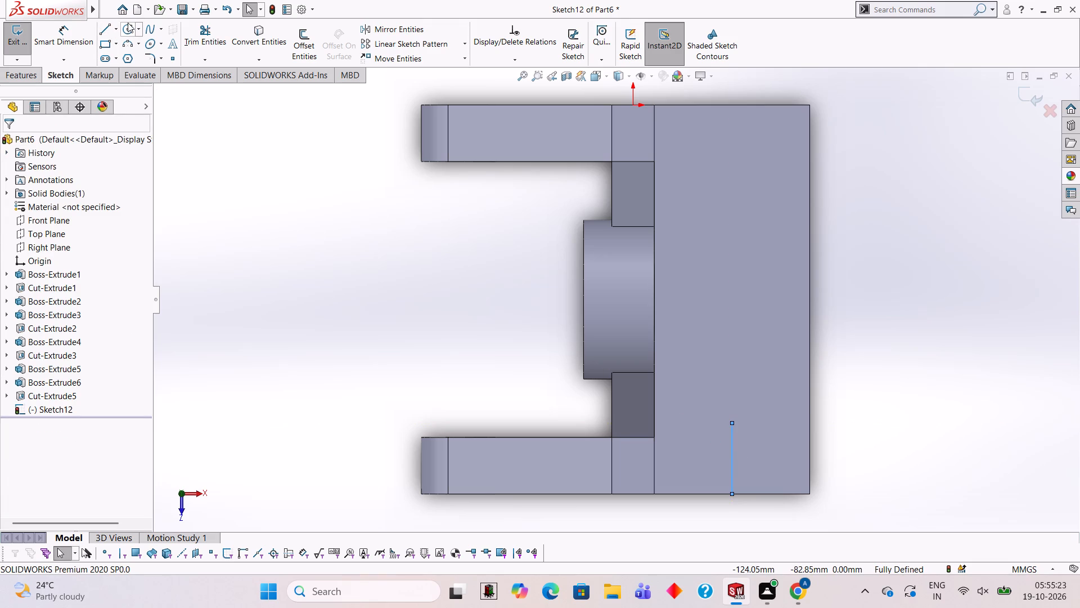
left_click(128, 23)
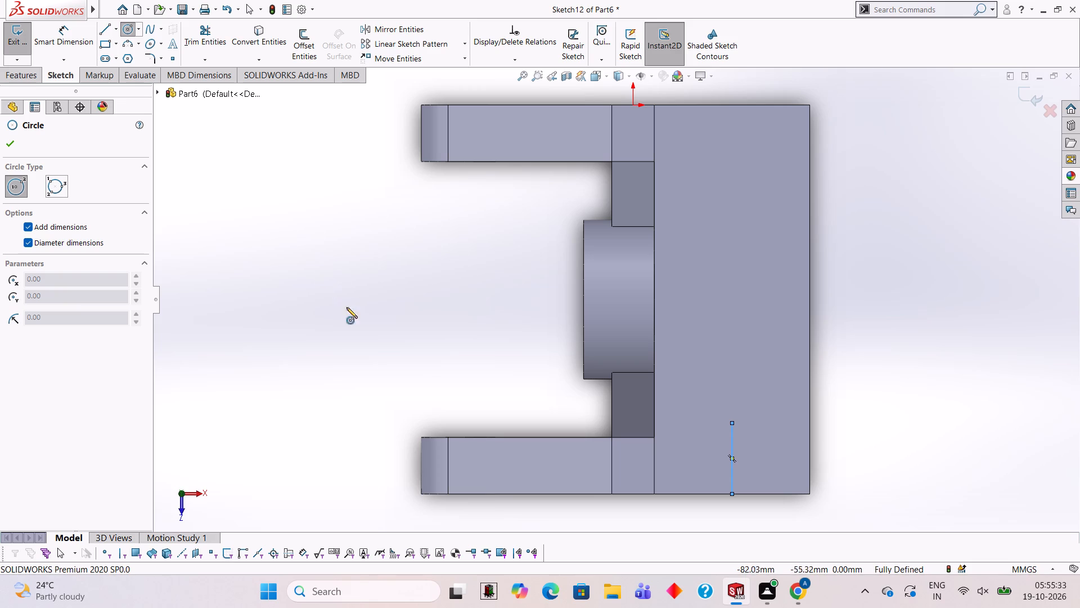
left_click(732, 424)
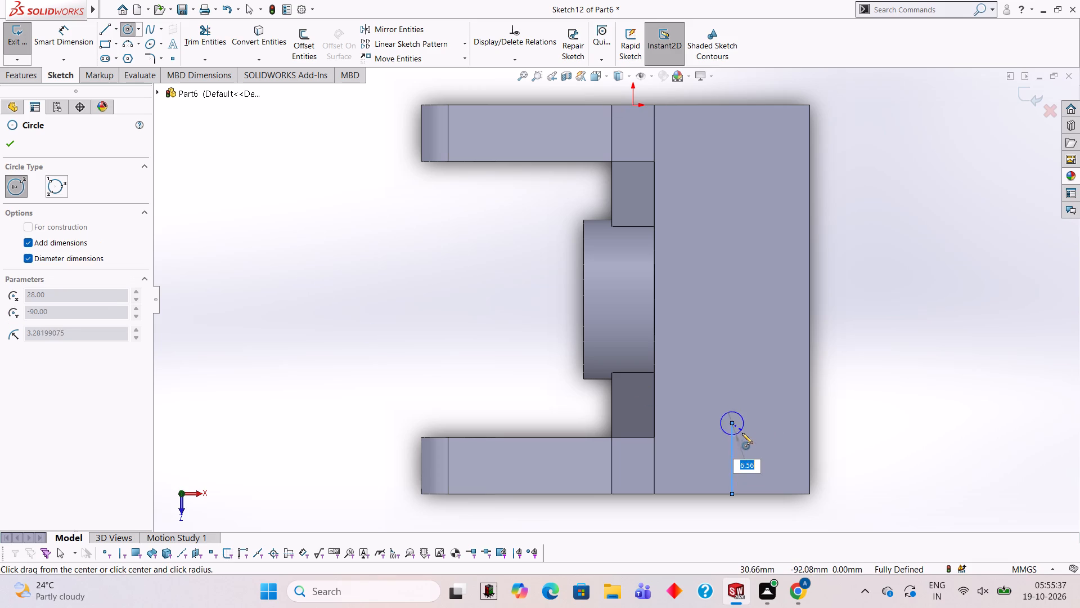
type("24")
key("Return")
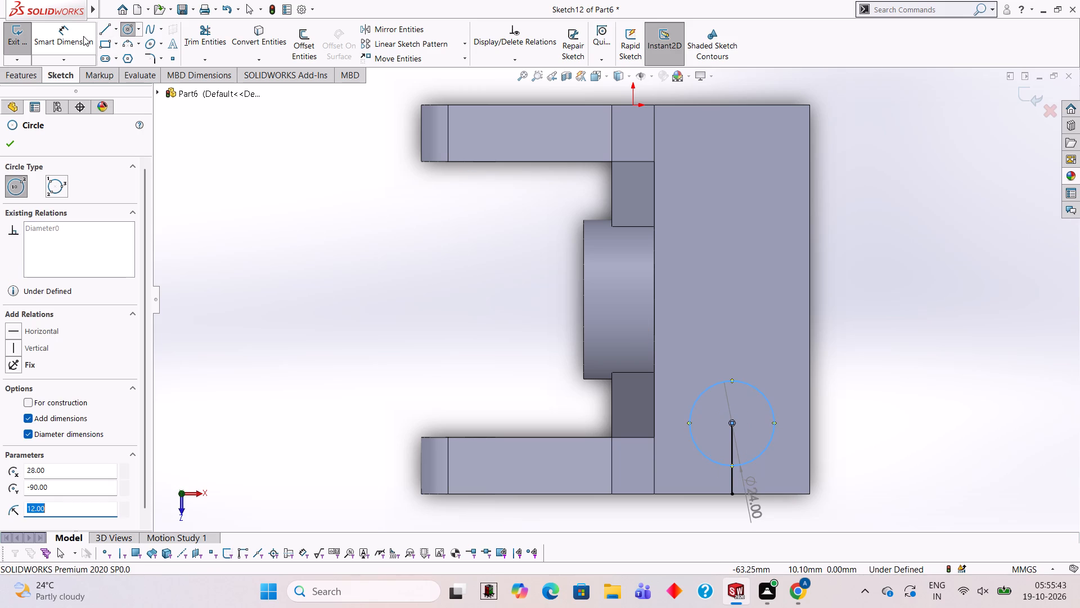
Trim away the whole 20 mm locating line, inside and outside the 24 mm circle.
left_click(218, 33)
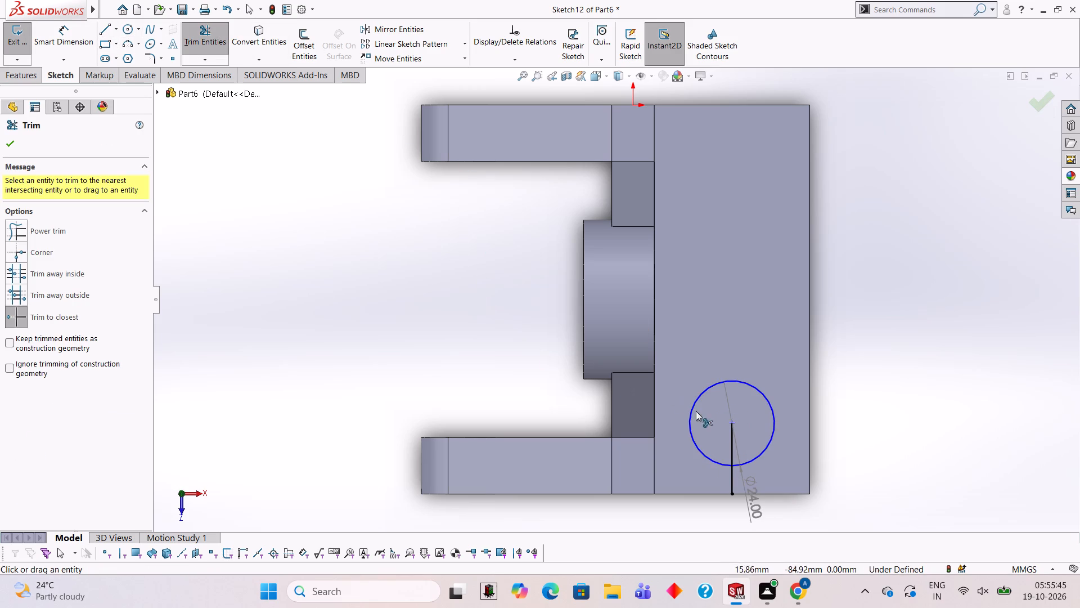
left_click(732, 437)
left_click(733, 489)
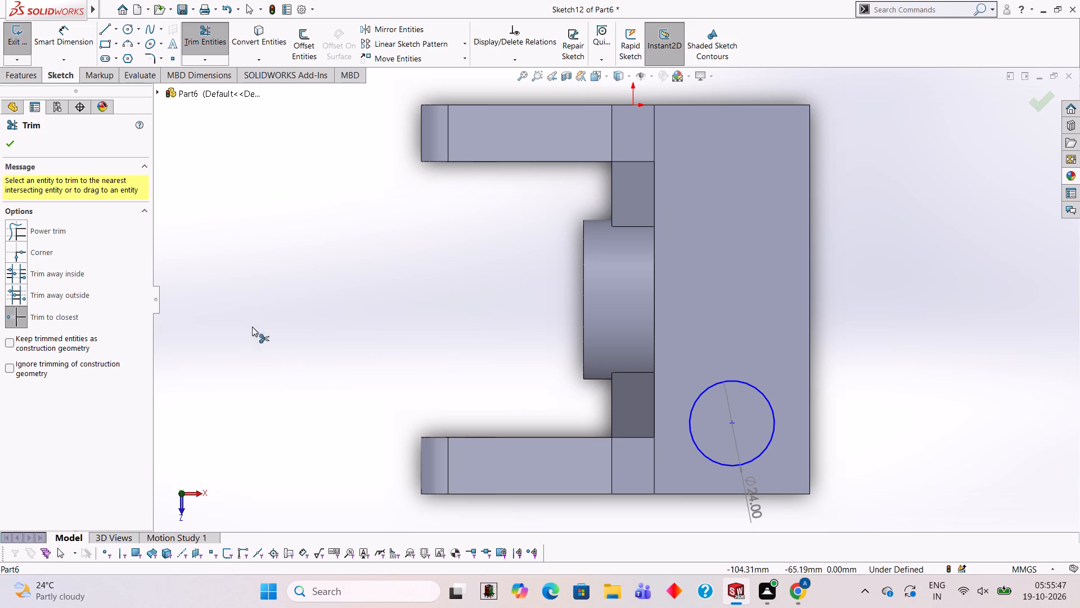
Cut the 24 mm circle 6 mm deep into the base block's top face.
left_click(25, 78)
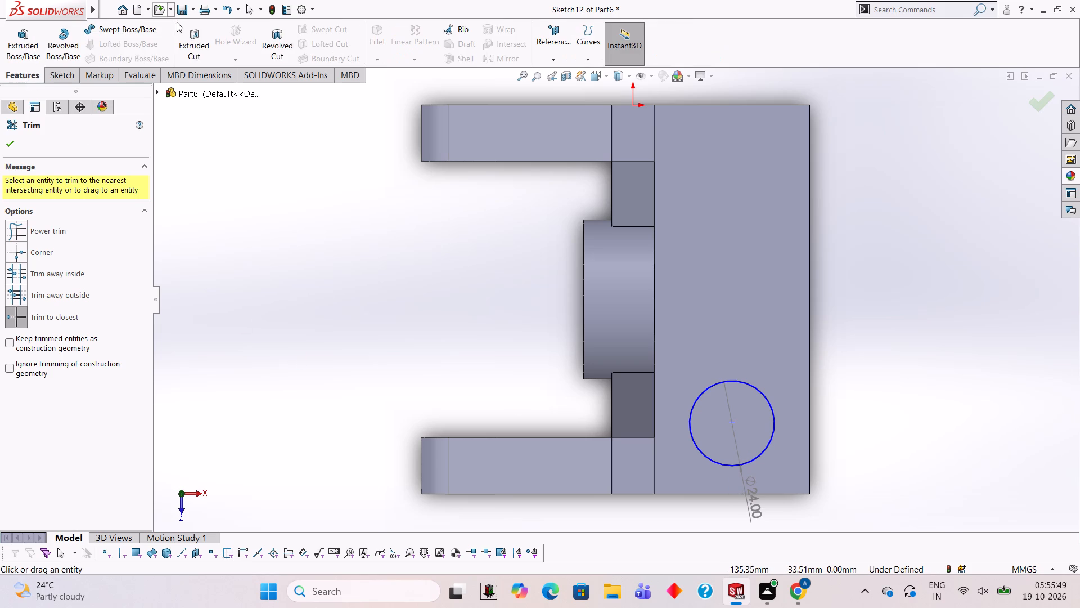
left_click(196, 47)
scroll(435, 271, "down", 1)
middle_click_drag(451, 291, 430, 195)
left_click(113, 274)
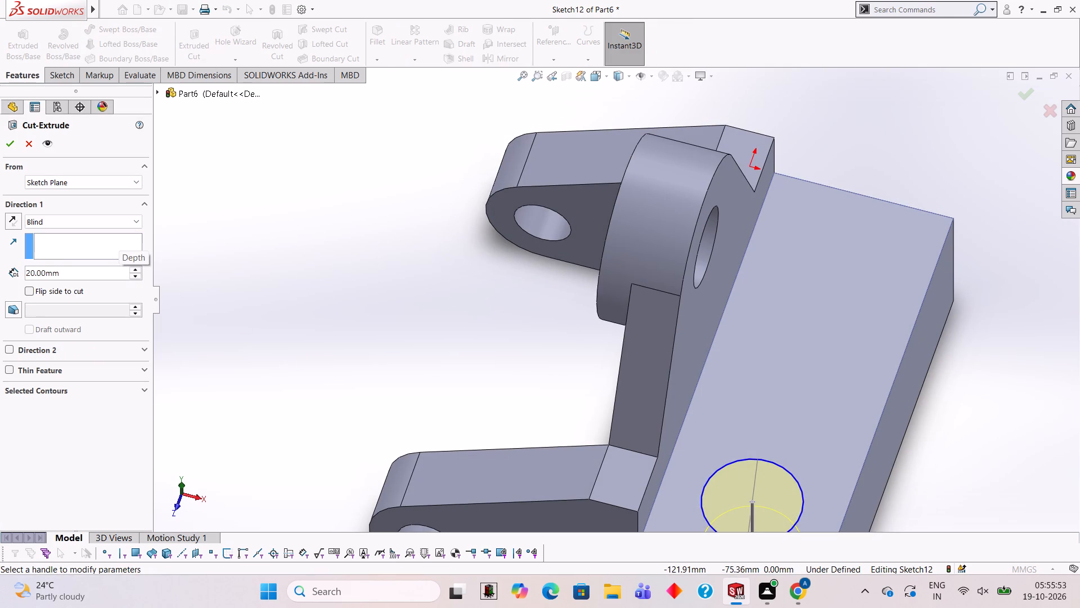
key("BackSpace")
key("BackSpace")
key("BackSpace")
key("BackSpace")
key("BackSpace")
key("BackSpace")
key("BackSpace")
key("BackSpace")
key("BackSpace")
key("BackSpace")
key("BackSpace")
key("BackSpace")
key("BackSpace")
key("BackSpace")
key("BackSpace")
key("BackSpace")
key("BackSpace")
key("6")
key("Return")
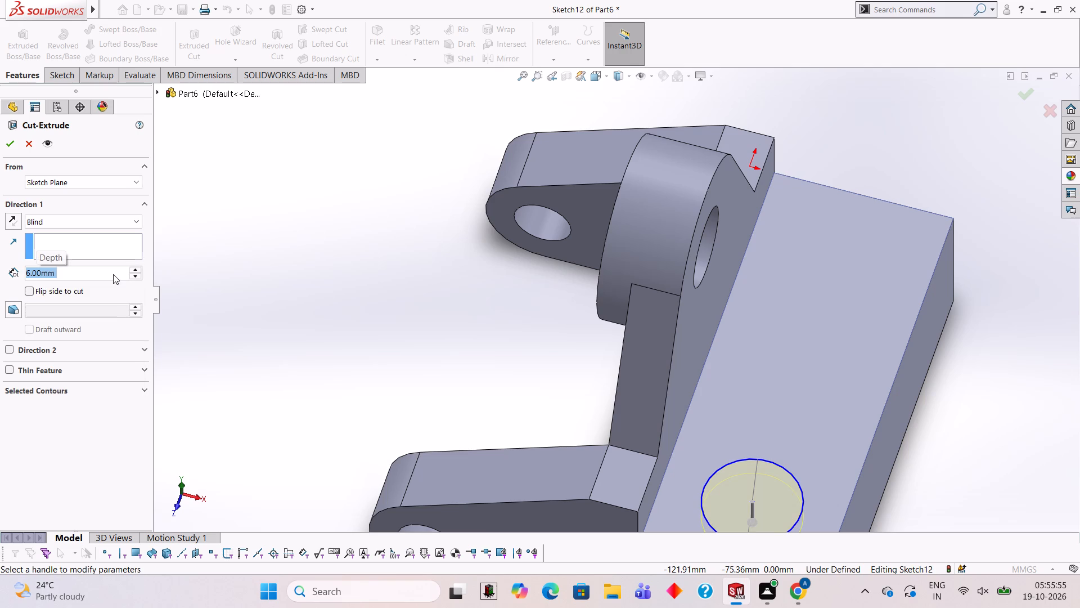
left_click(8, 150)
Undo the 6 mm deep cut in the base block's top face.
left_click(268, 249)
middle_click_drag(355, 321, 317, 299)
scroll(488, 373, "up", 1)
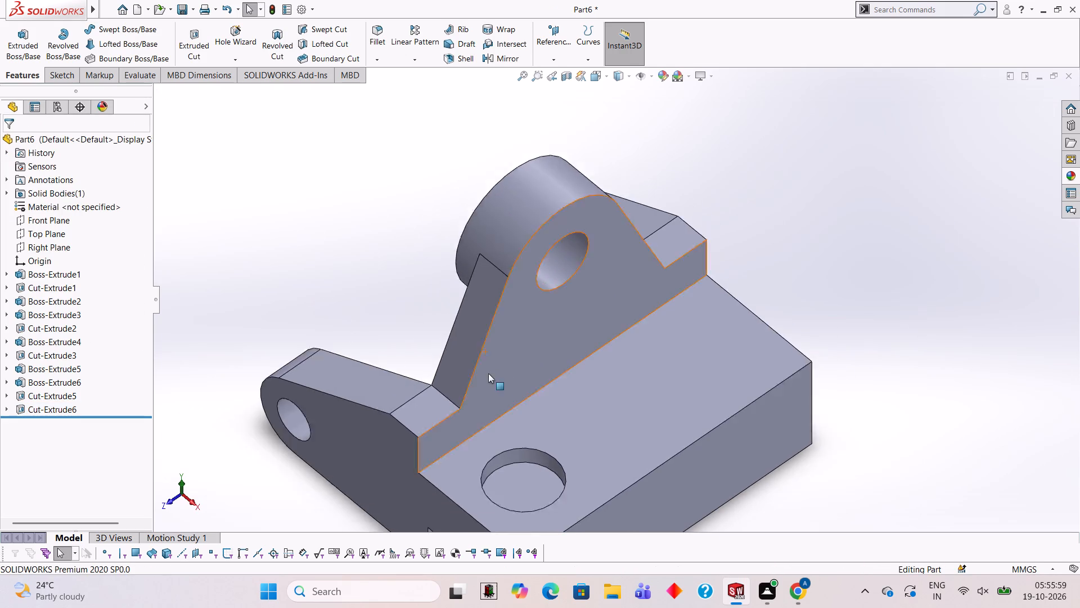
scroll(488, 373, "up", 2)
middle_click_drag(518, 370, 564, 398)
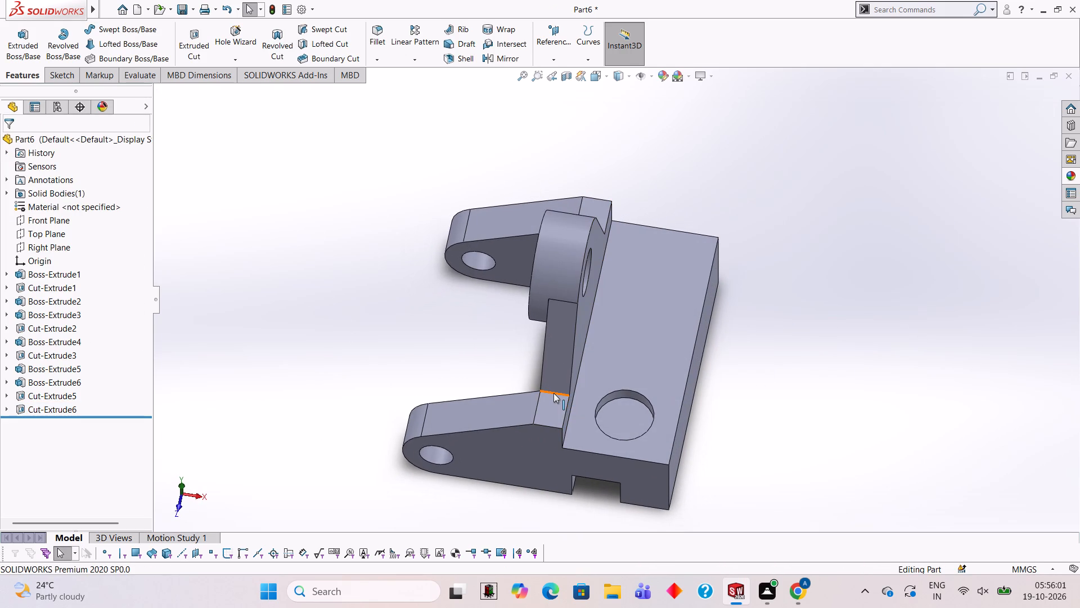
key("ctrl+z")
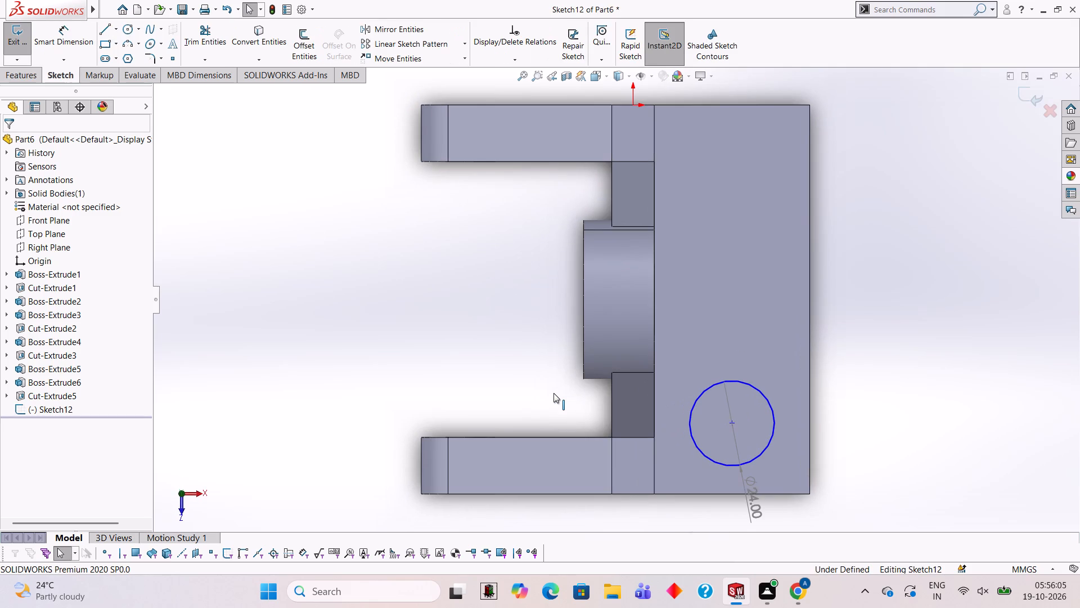
Sketch a 35 mm line from the 24 mm circle's centre along the block's length toward the middle of the top face.
left_click(104, 32)
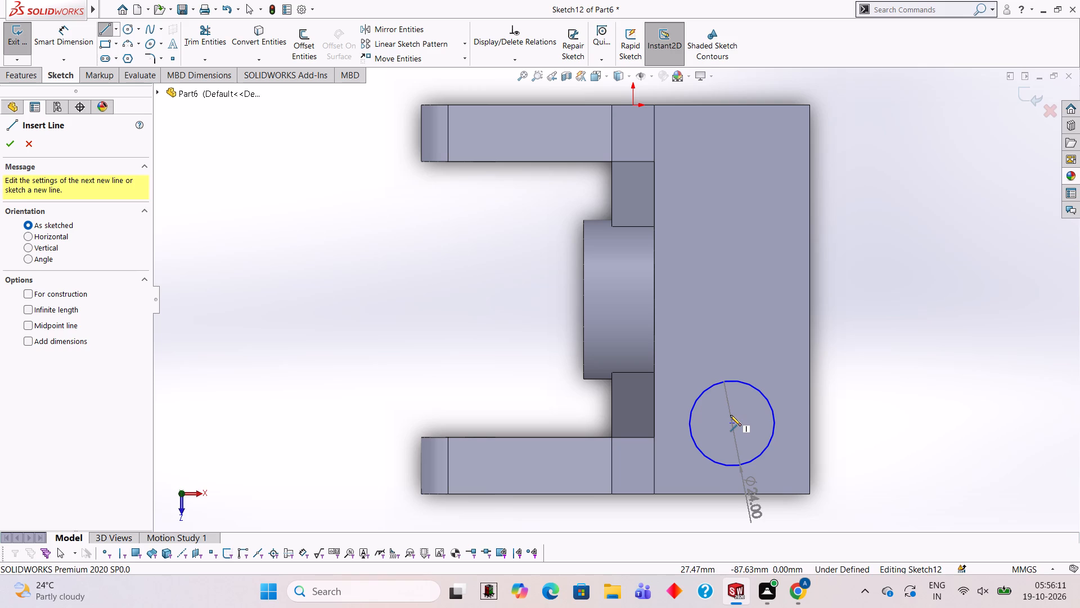
left_click(731, 424)
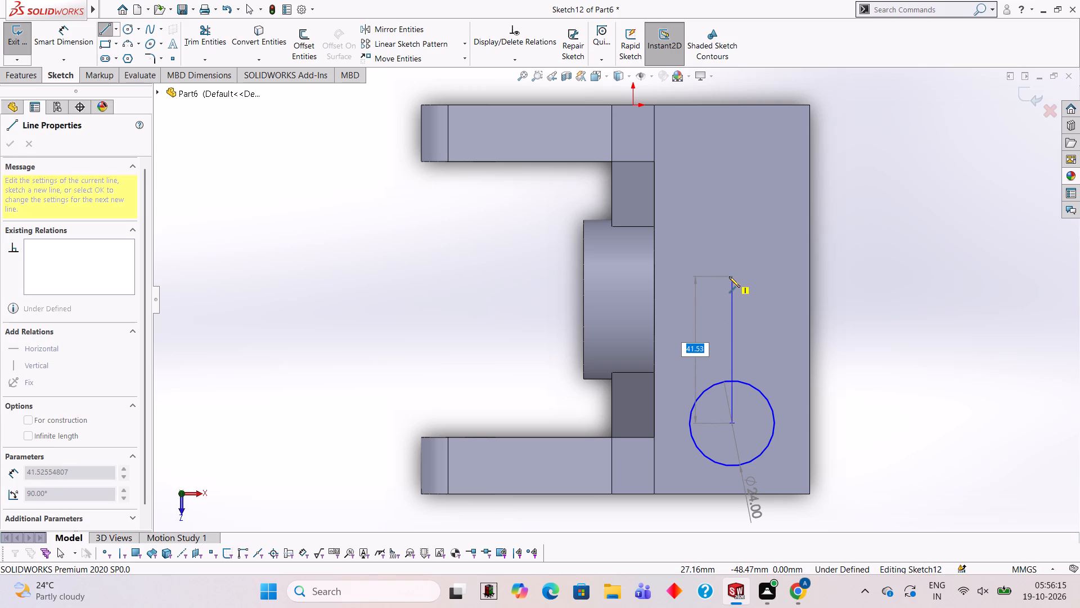
key("3")
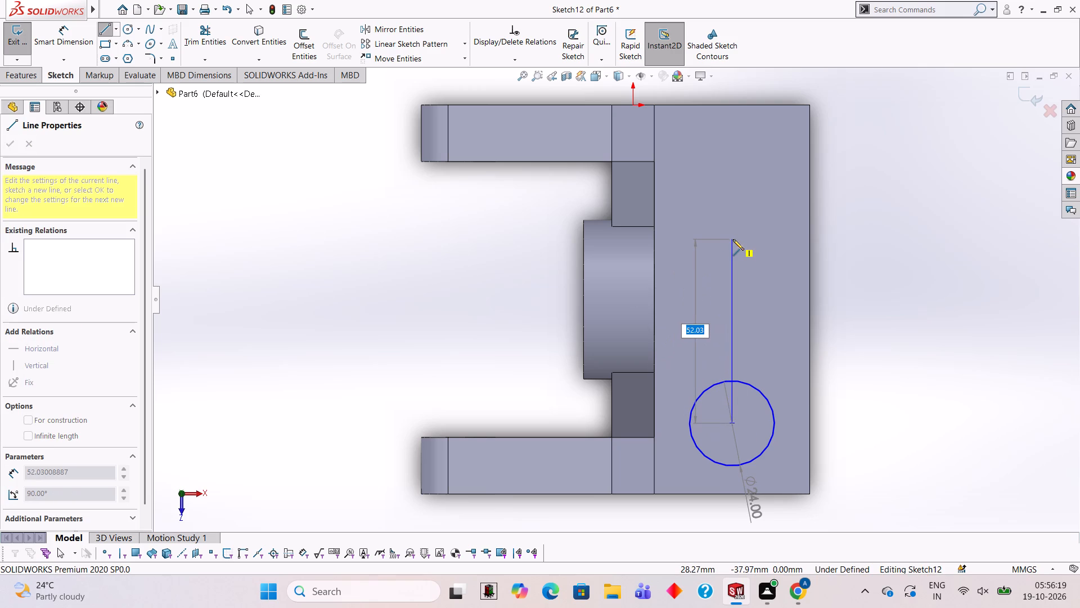
type("35")
key("Return")
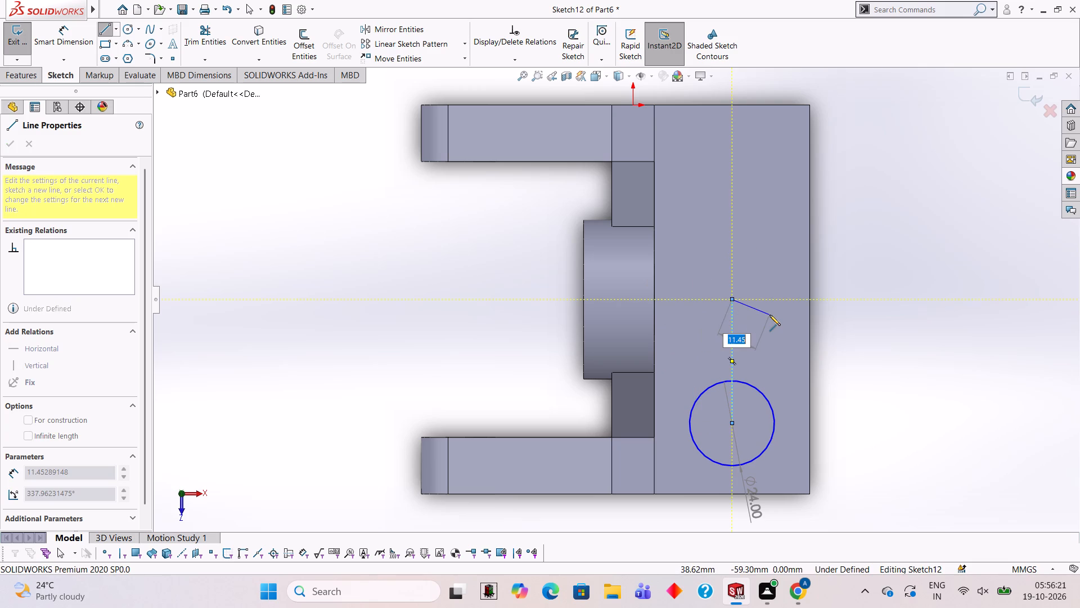
key("Escape")
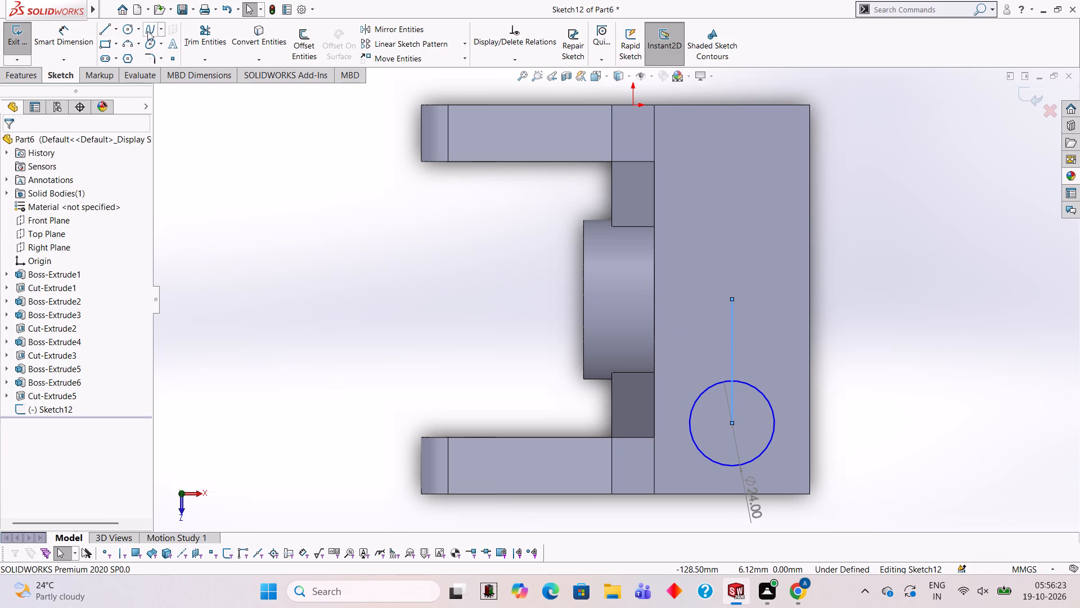
Sketch a 24 mm diameter circle centred on the free end of the 35 mm line on the base's top face.
left_click(129, 29)
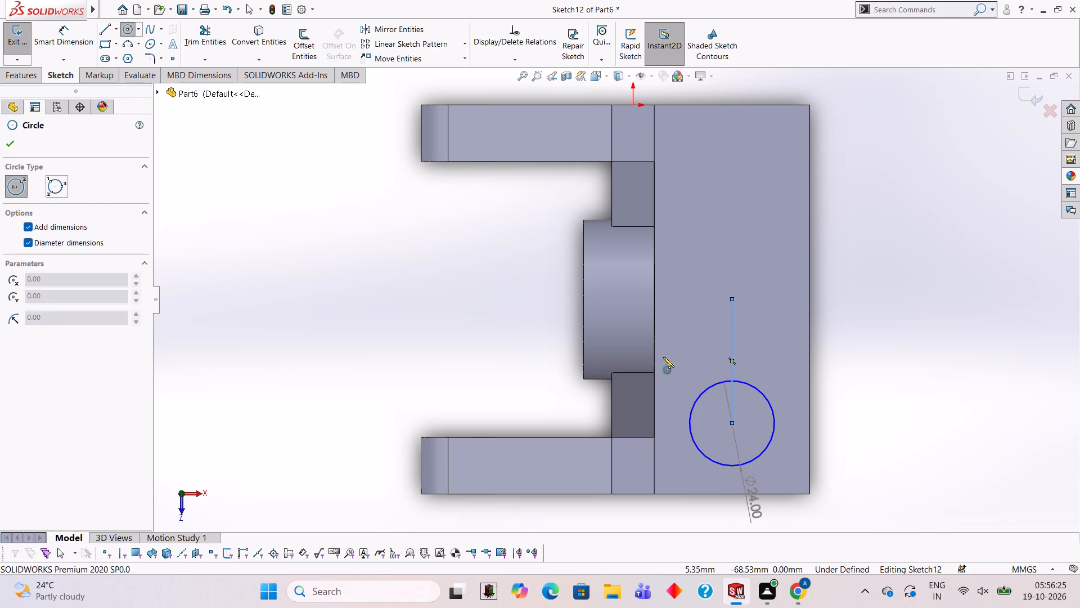
left_click(731, 299)
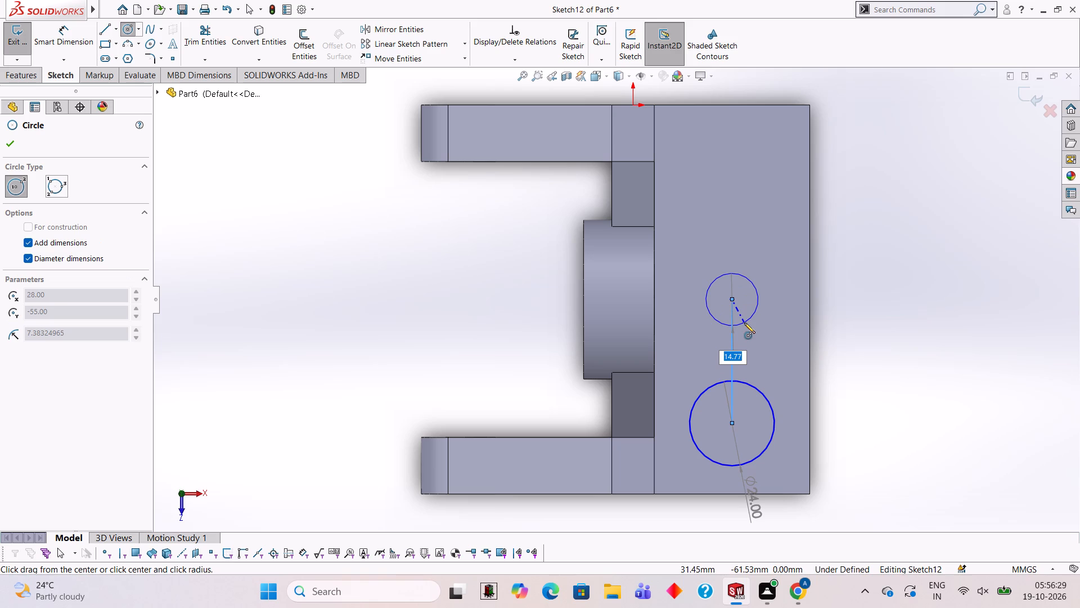
type("24")
key("Return")
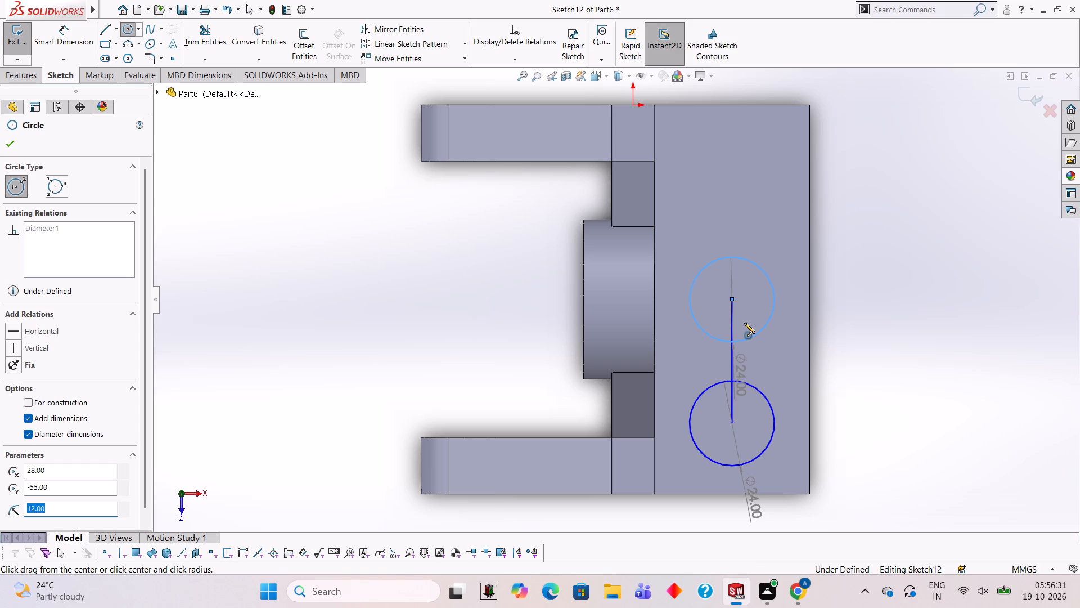
Trim away the whole 35 mm locating line between the centres of the two 24 mm circles.
left_click(220, 44)
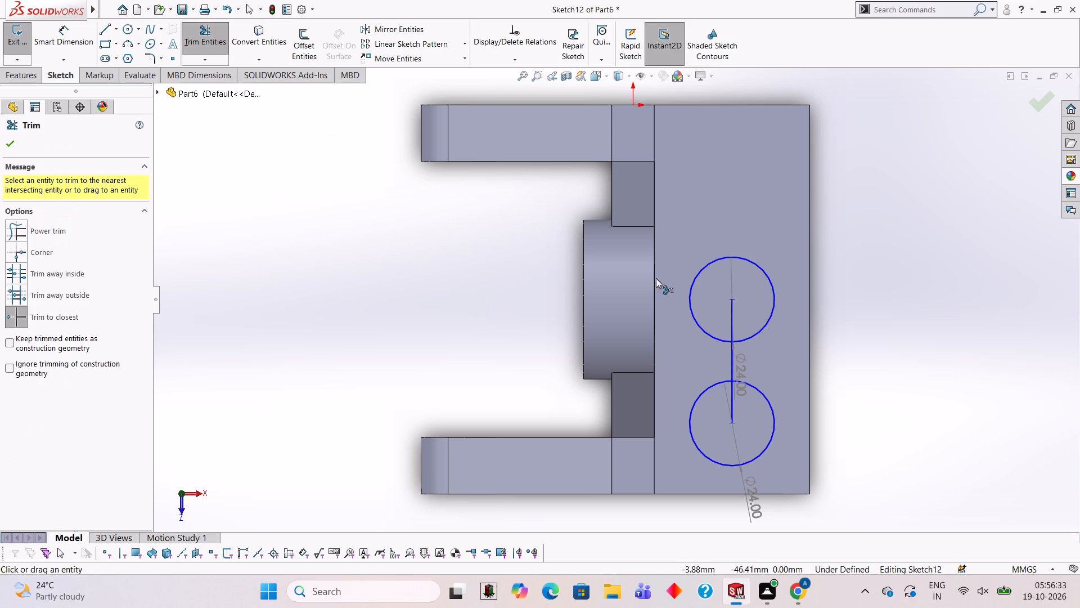
left_click(735, 312)
left_click(730, 355)
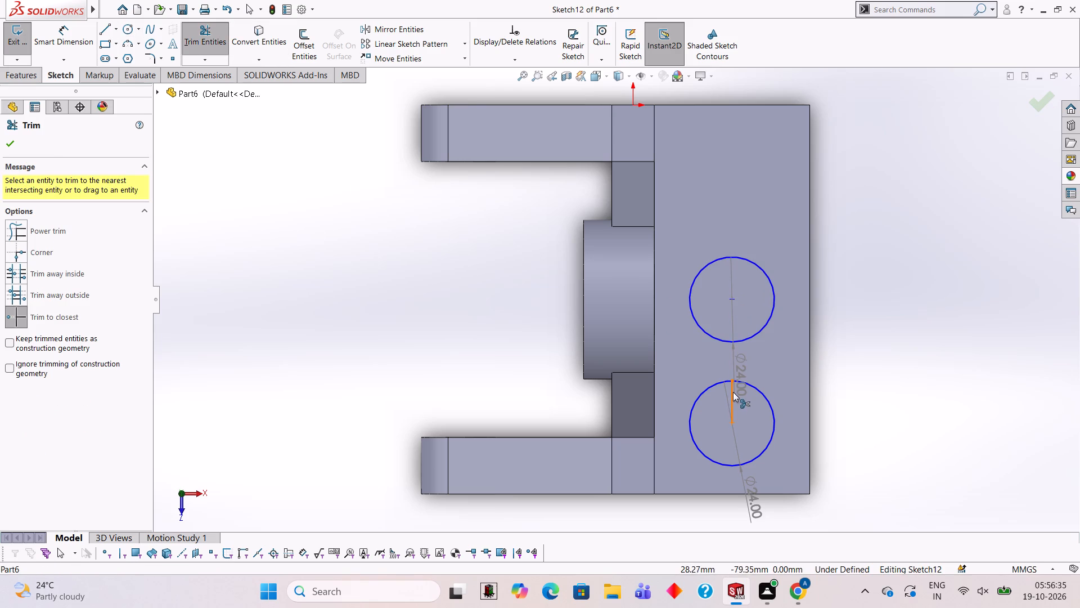
left_click(732, 400)
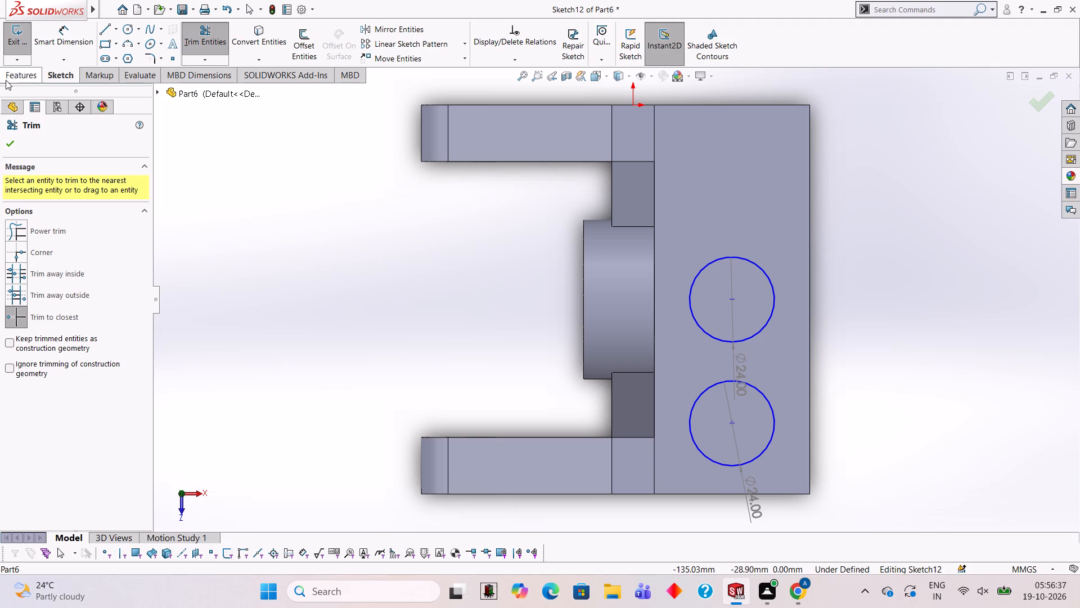
Cut both 24 mm circles 6 mm deep into the base block's top face.
left_click(24, 73)
left_click(201, 26)
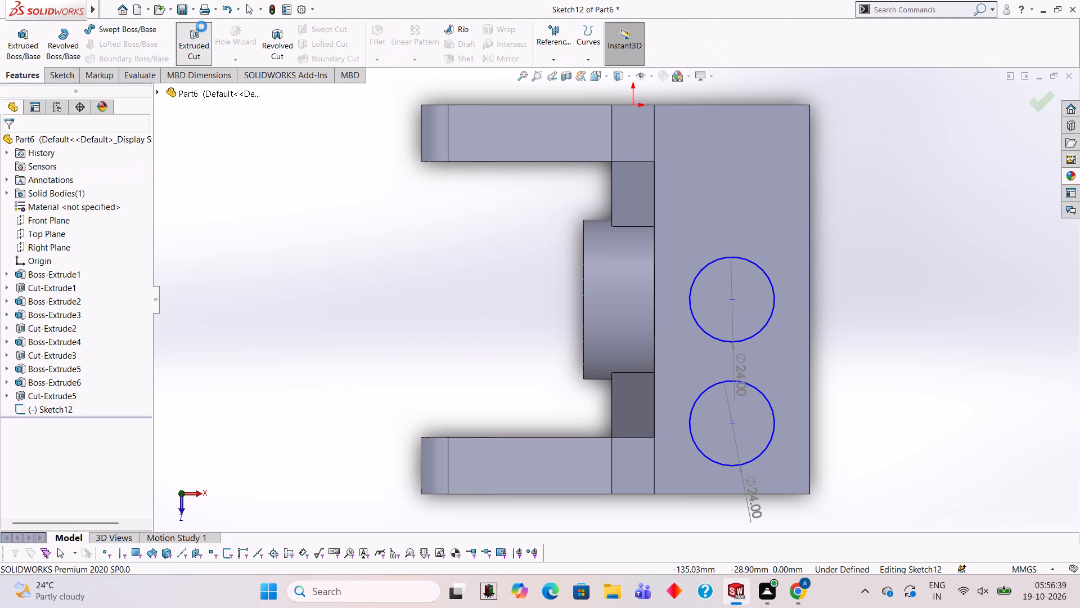
middle_click_drag(581, 472, 574, 278)
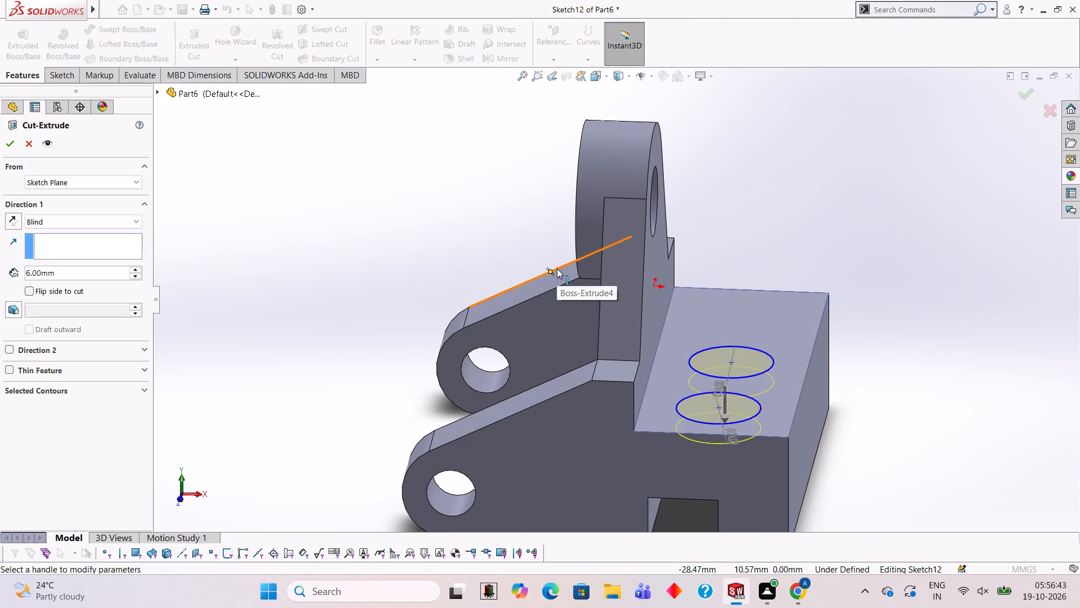
left_click(4, 149)
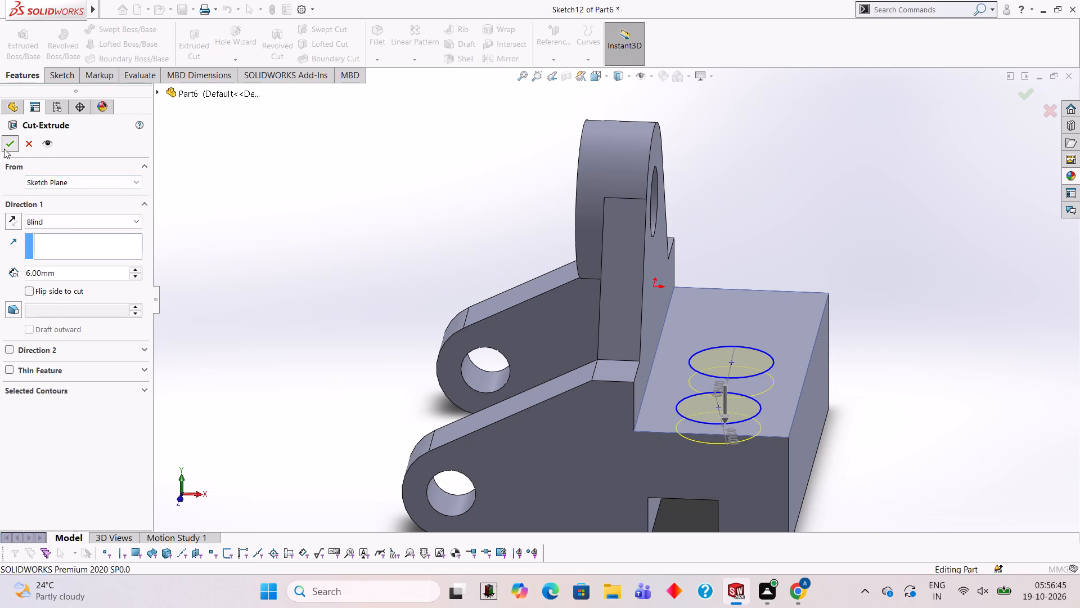
left_click(298, 239)
Sketch a 12 mm diameter circle concentric with each of the two 24 mm recesses, on the recess floor.
middle_click_drag(426, 235, 443, 347)
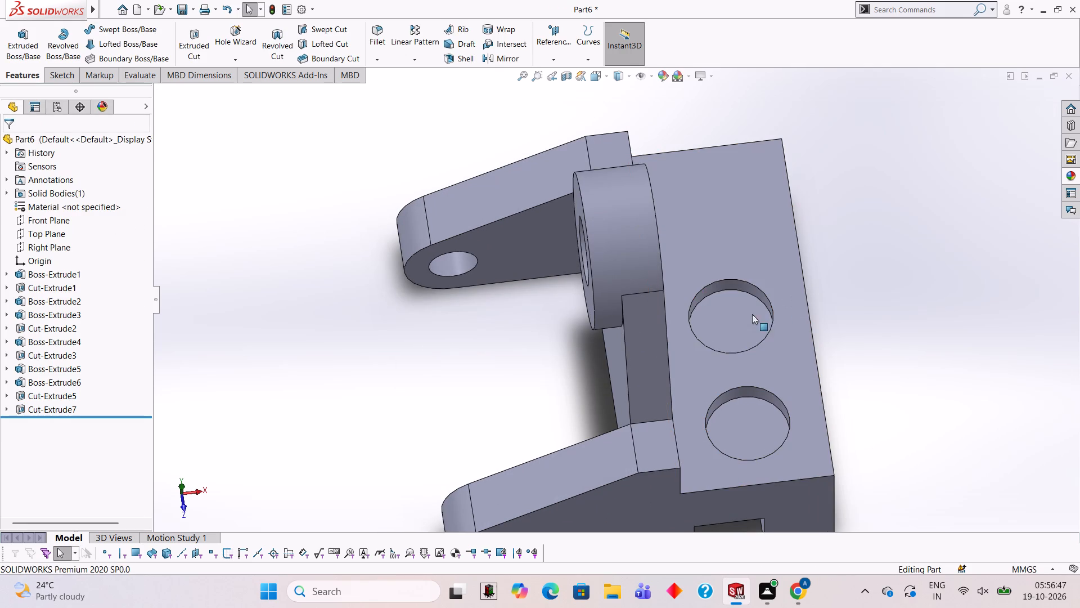
left_click(744, 312)
left_click(795, 279)
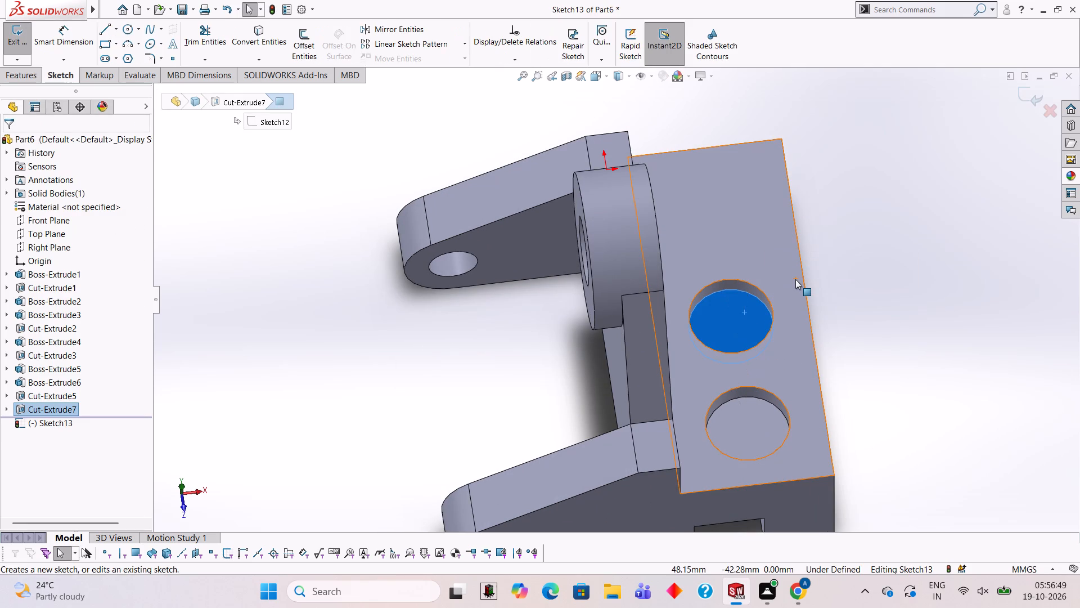
key("ctrl+8")
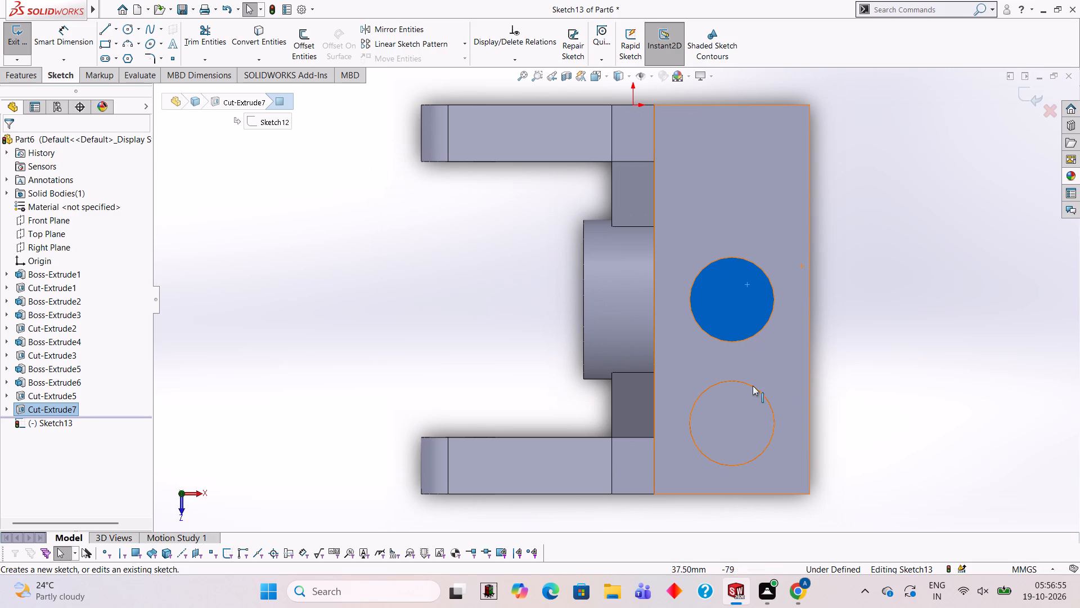
left_click(127, 34)
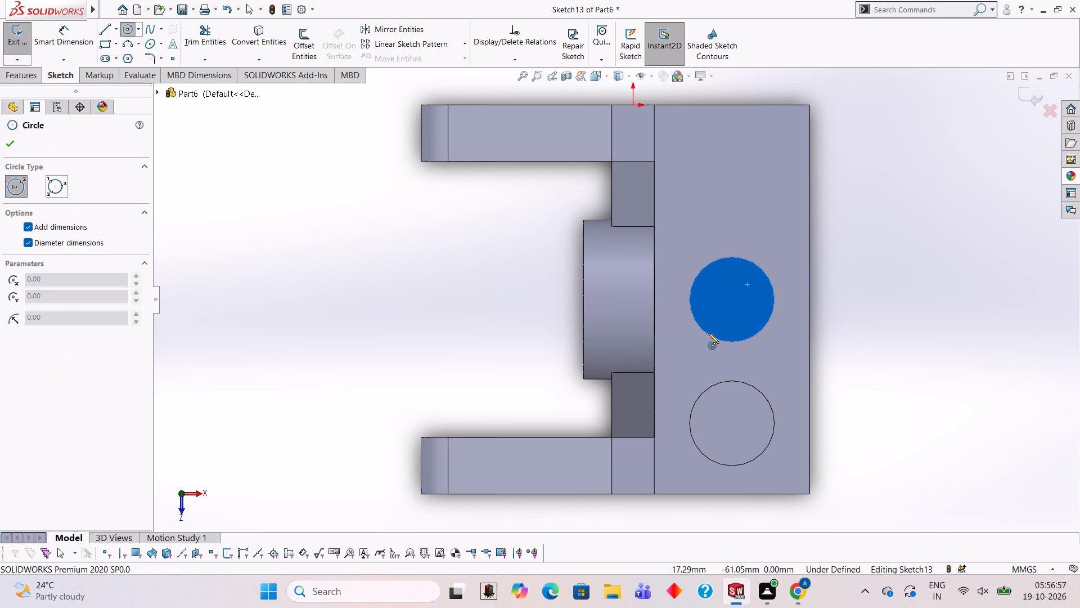
left_click(731, 298)
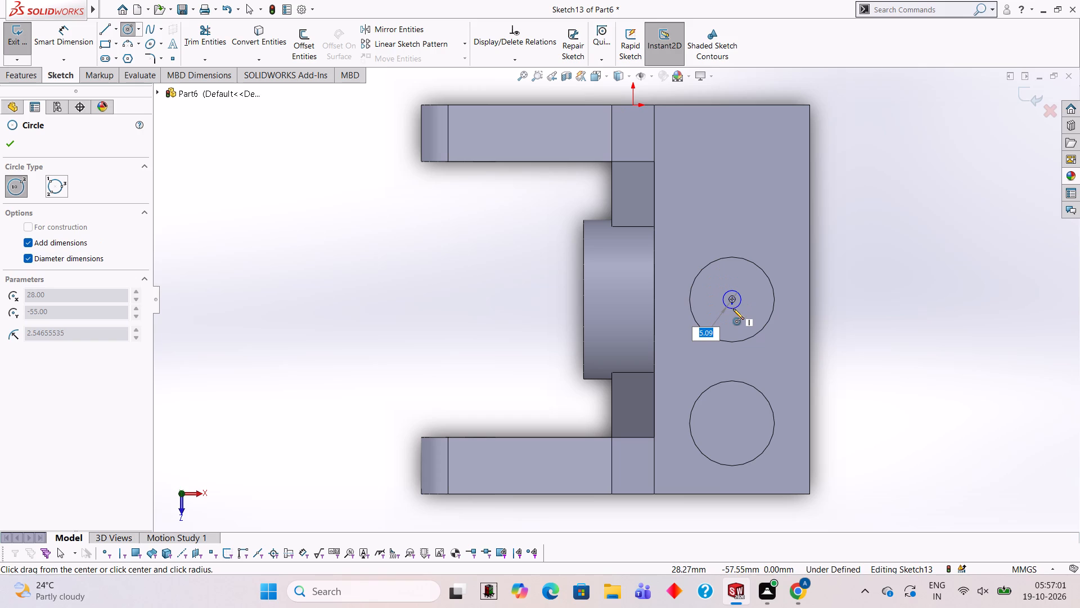
type("12")
key("Return")
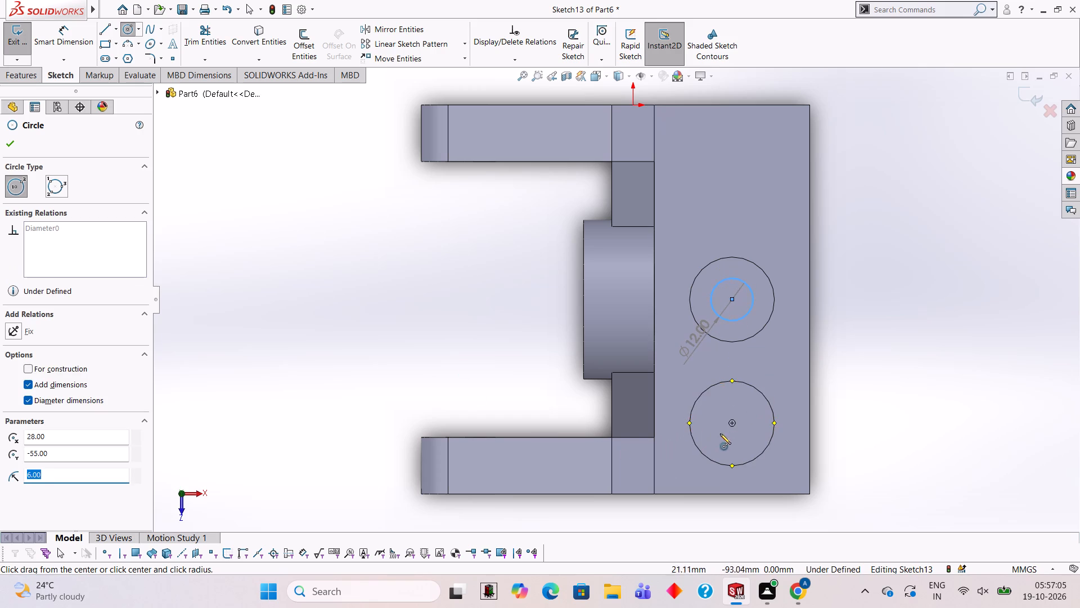
left_click(732, 421)
type("12")
key("Return")
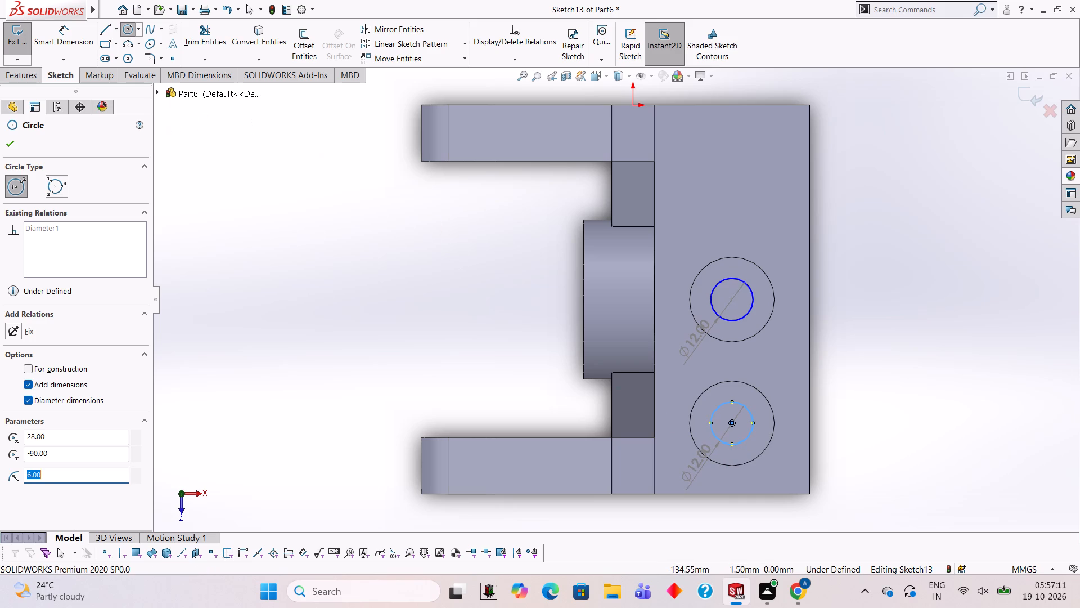
Extrude-cut the two 12 mm circles 20 mm deep from the recess floors down through the base.
left_click(33, 84)
left_click(31, 76)
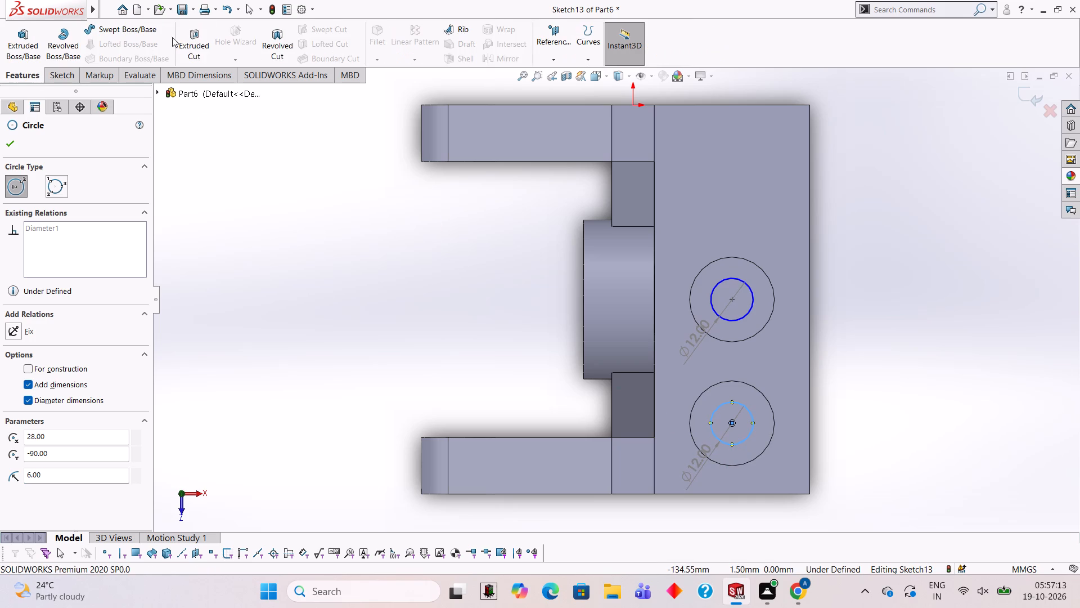
left_click(184, 37)
scroll(618, 312, "down", 1)
middle_click_drag(619, 315, 592, 211)
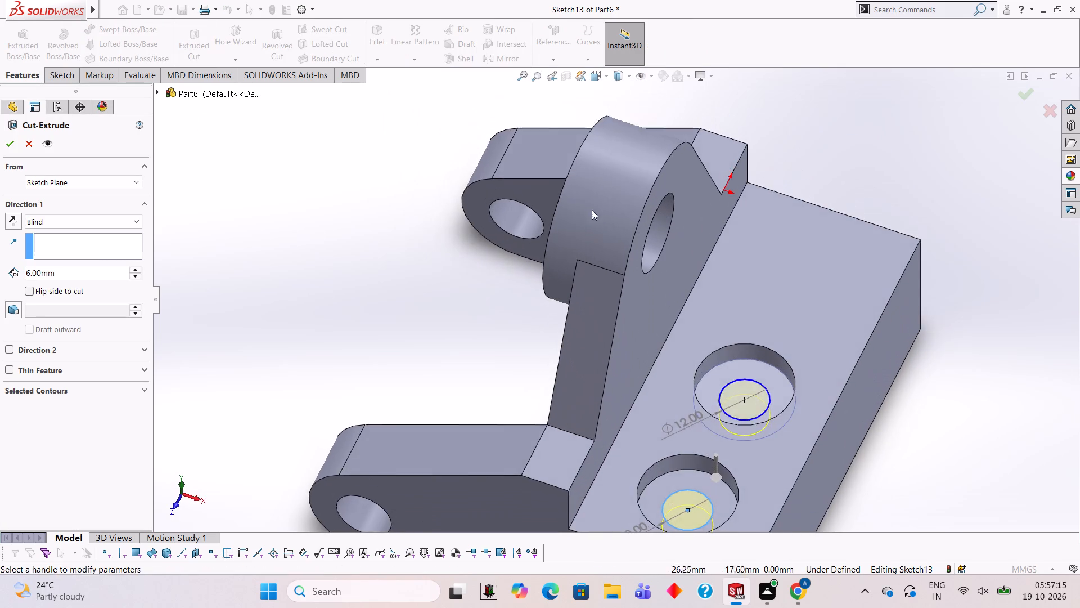
scroll(651, 374, "up", 3)
middle_click_drag(649, 377, 644, 286)
scroll(649, 377, "down", 1)
middle_click_drag(511, 329, 512, 330)
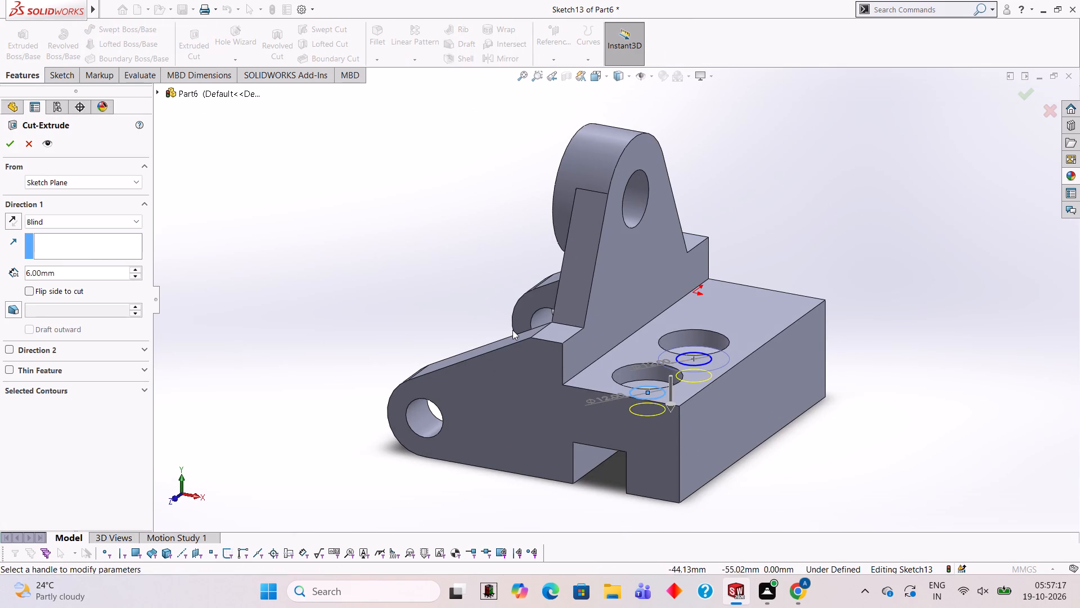
middle_click_drag(512, 330, 535, 262)
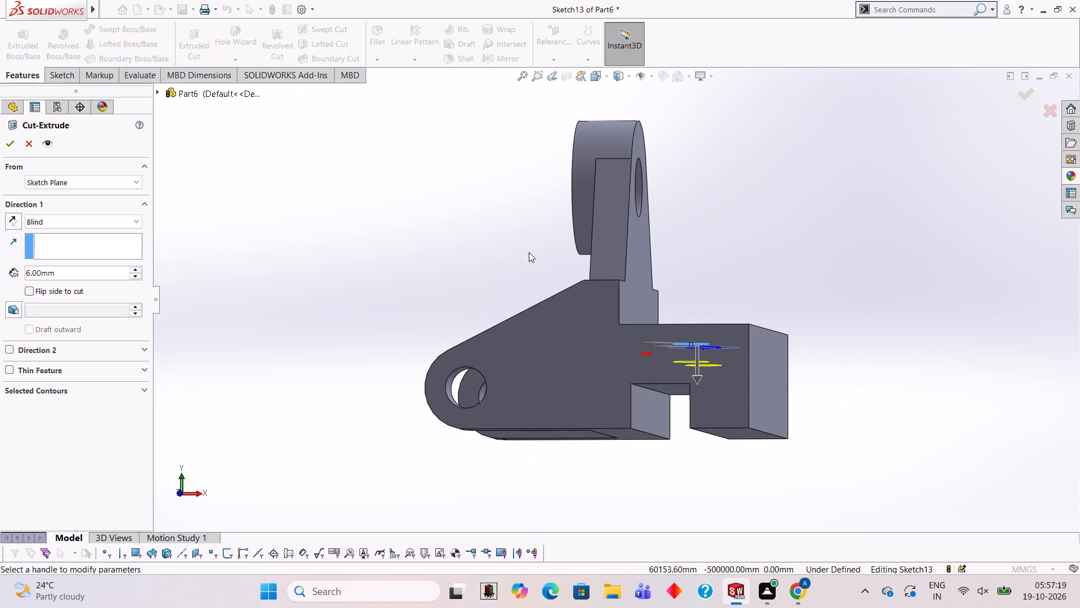
middle_click_drag(501, 263, 515, 263)
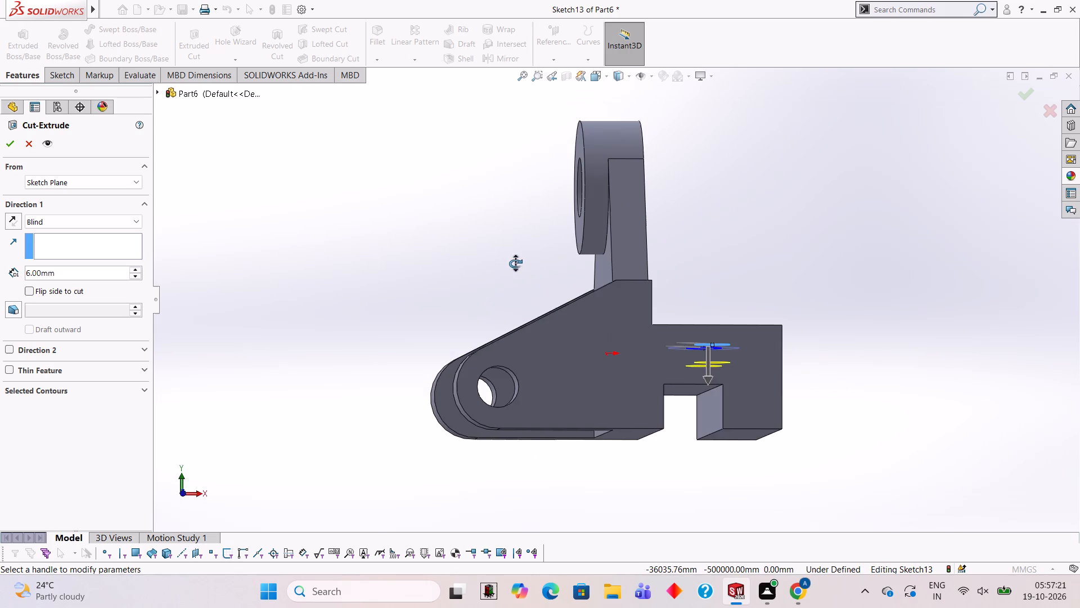
middle_click_drag(515, 263, 518, 306)
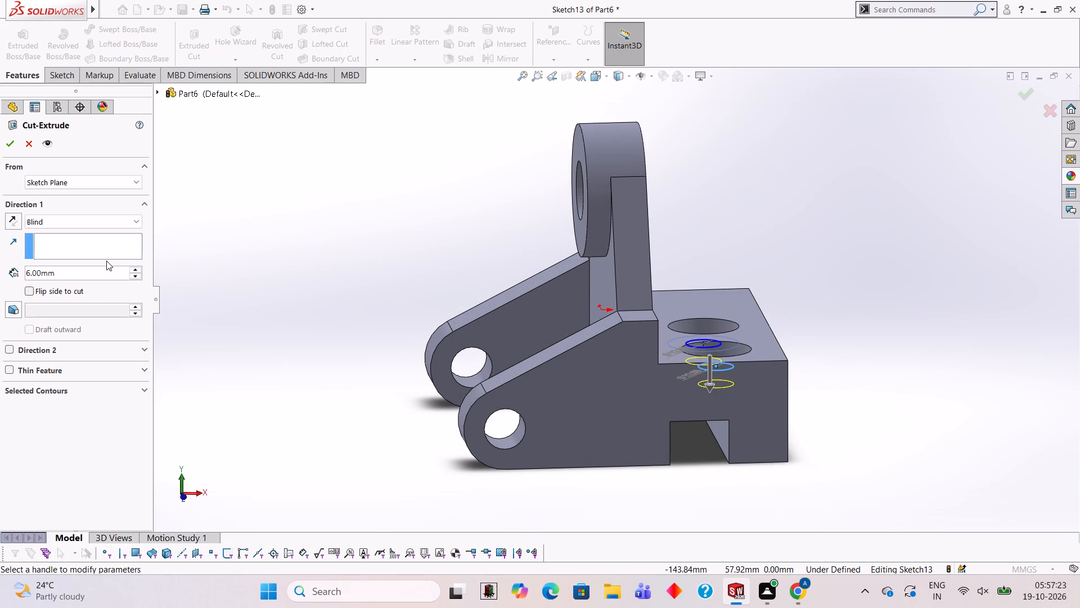
left_click(106, 270)
key("BackSpace")
key("BackSpace")
key("BackSpace")
key("BackSpace")
key("BackSpace")
key("BackSpace")
key("BackSpace")
key("BackSpace")
key("BackSpace")
key("BackSpace")
key("BackSpace")
key("BackSpace")
key("BackSpace")
key("BackSpace")
key("BackSpace")
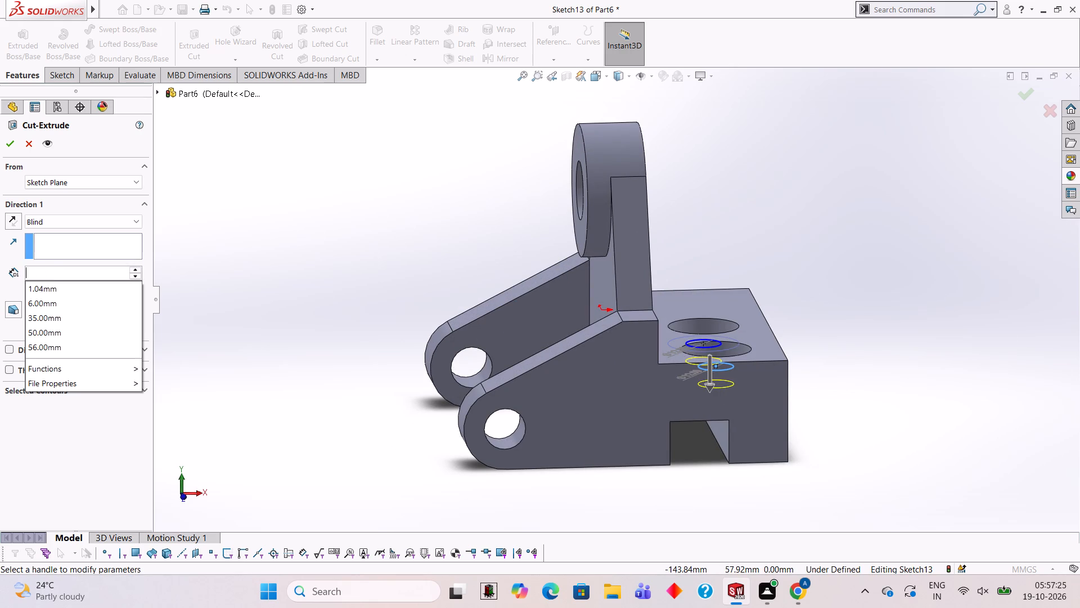
type("20")
key("Return")
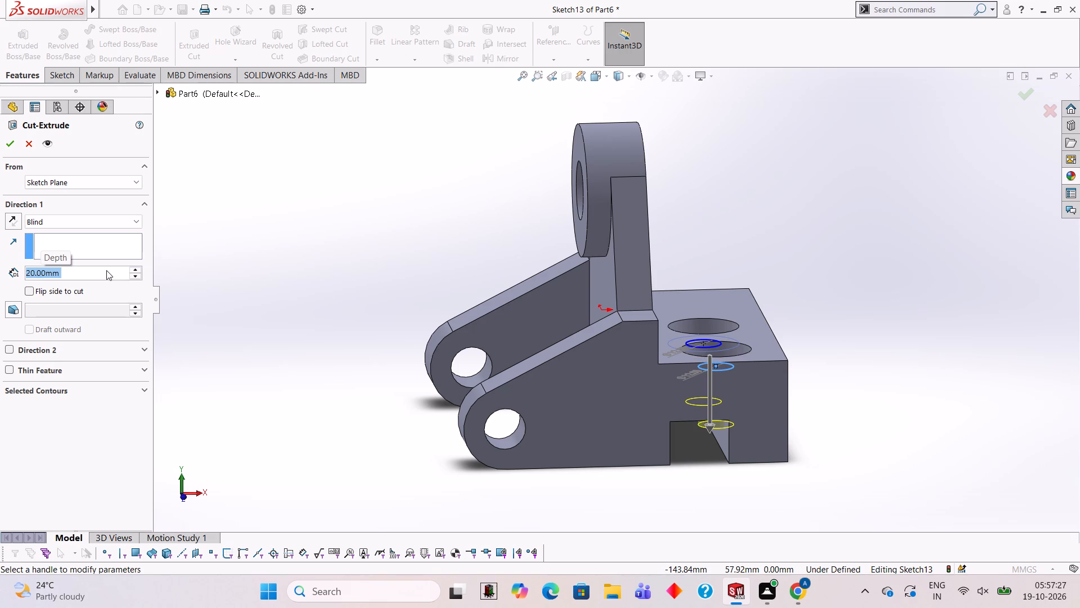
left_click(16, 143)
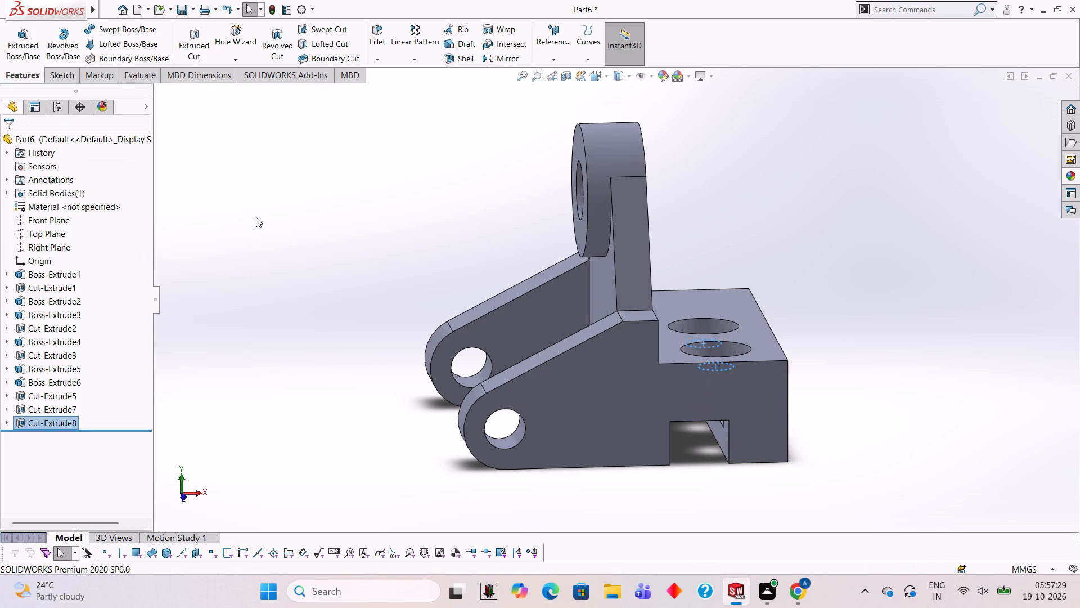
left_click(256, 217)
Examine the bracket from the top, front and side arms to check the counterbored holes and overall shape.
middle_click_drag(363, 255, 390, 243)
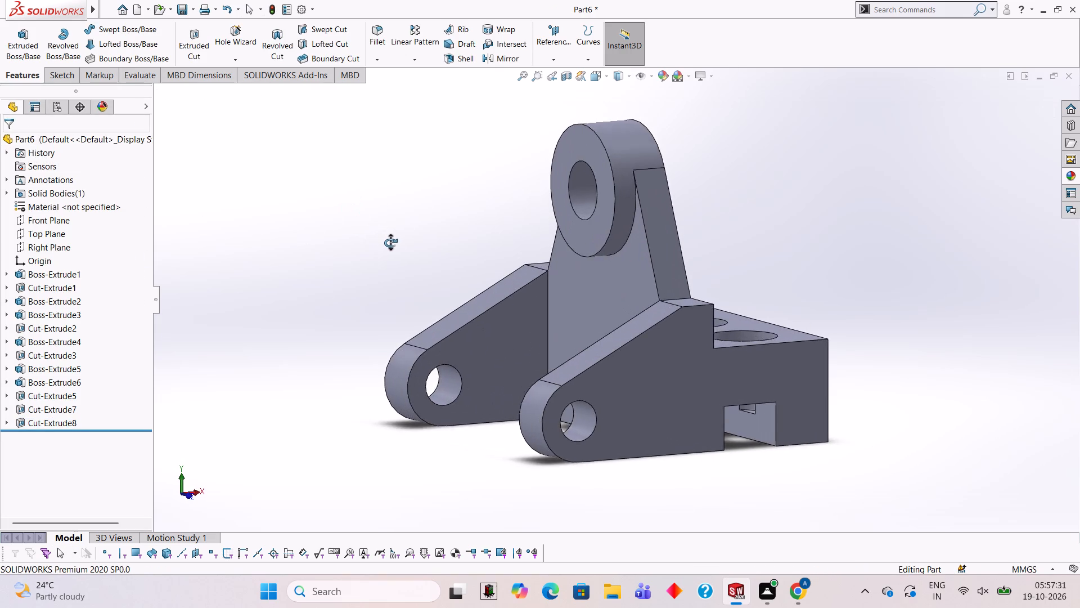
middle_click_drag(390, 243, 373, 245)
middle_click_drag(480, 271, 471, 480)
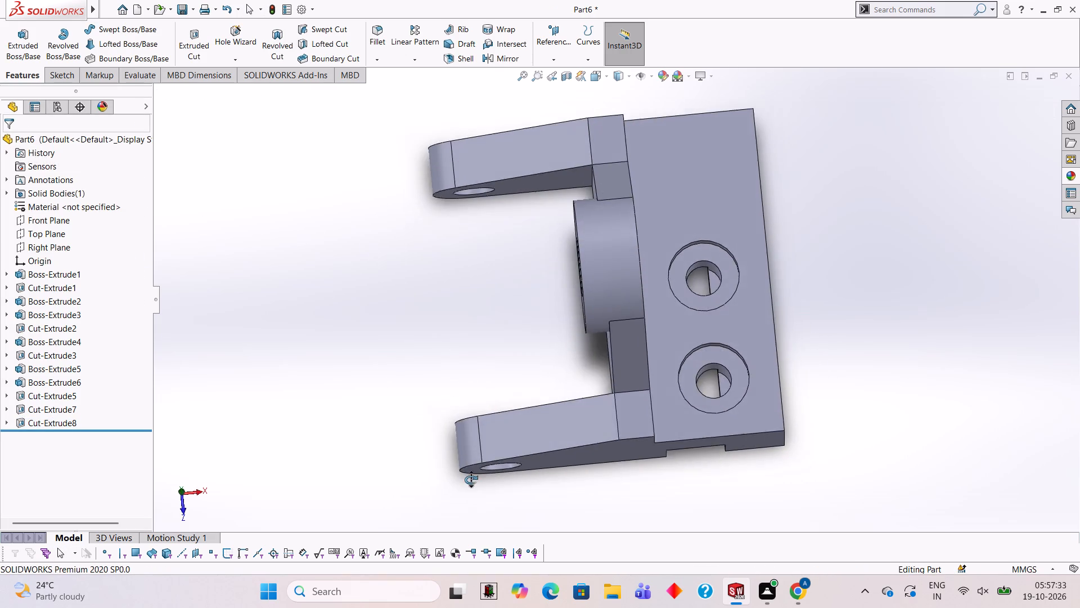
middle_click_drag(471, 480, 478, 269)
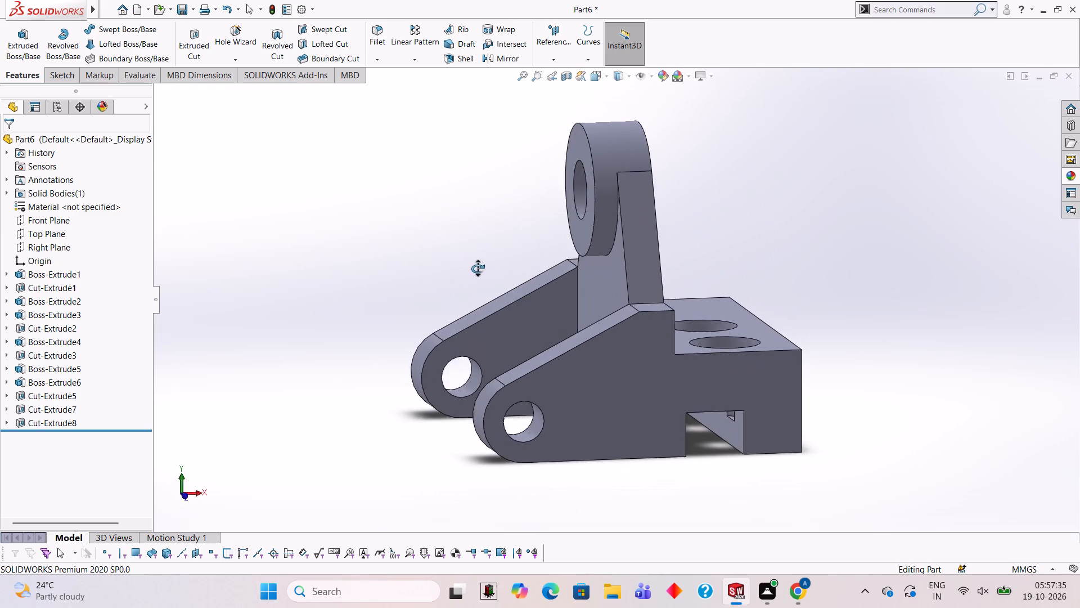
middle_click_drag(478, 269, 465, 256)
scroll(498, 291, "up", 3)
middle_click_drag(510, 269, 557, 295)
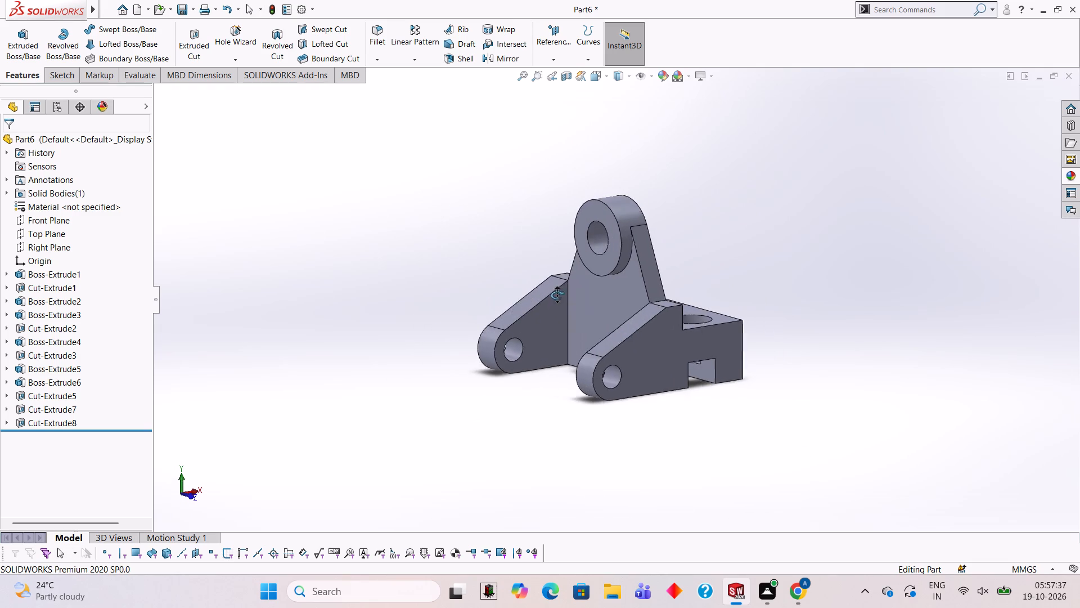
middle_click_drag(557, 295, 564, 298)
scroll(641, 297, "down", 2)
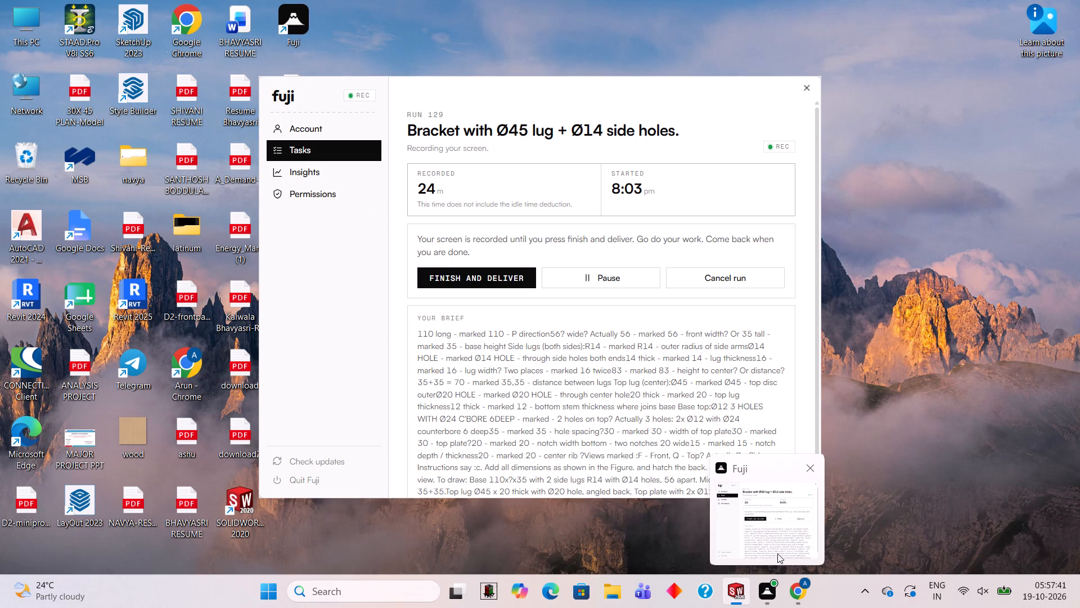
Apply the Yellow LED appearance to the whole bracket body.
left_click(1077, 176)
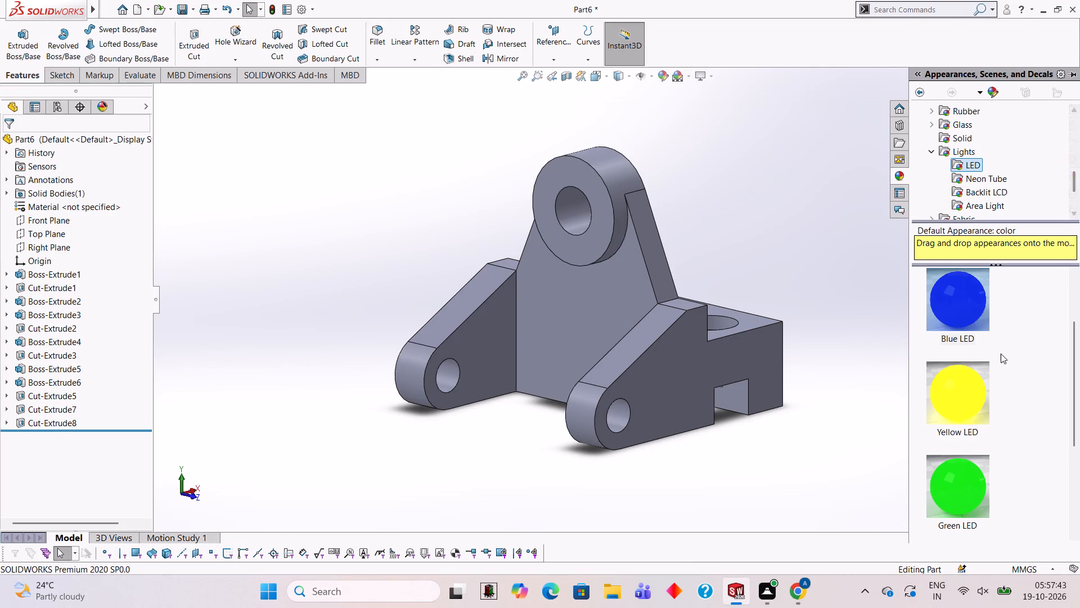
left_click_drag(973, 372, 636, 284)
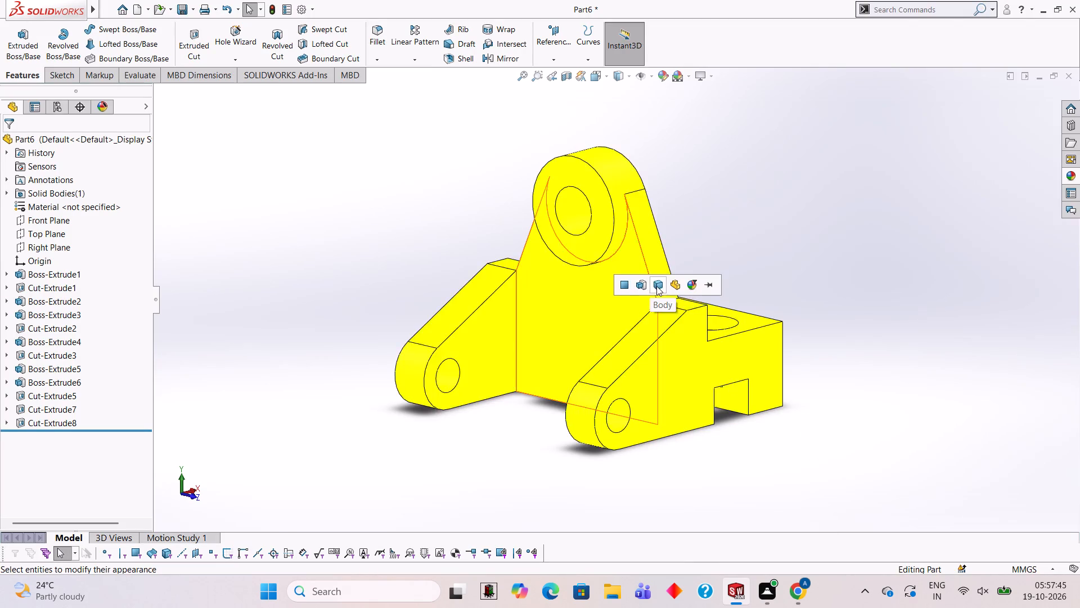
left_click(656, 286)
Apply the Blue LED appearance to the inner face of the hole through the upright's round boss.
left_click(1068, 179)
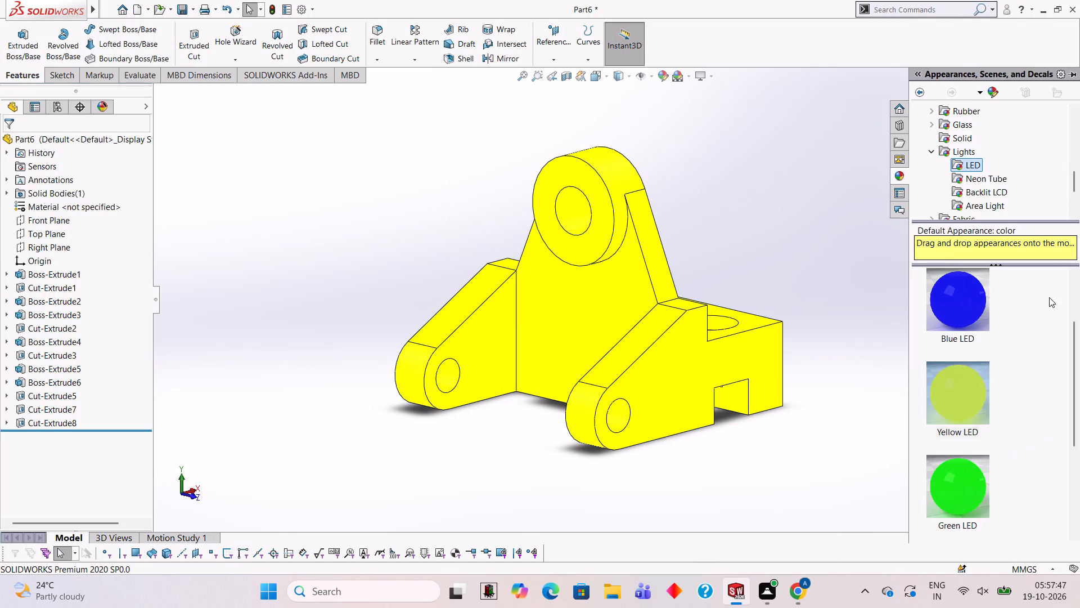
left_click_drag(964, 298, 582, 216)
left_click(582, 216)
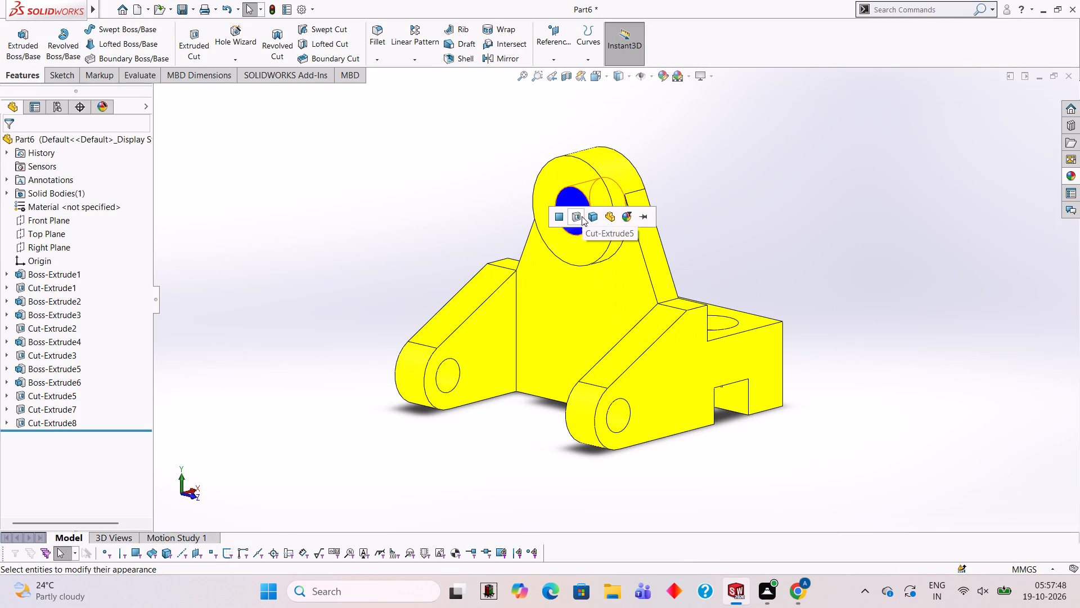
Apply the Green LED appearance to the outer curved face of the upright's round boss.
left_click(1072, 178)
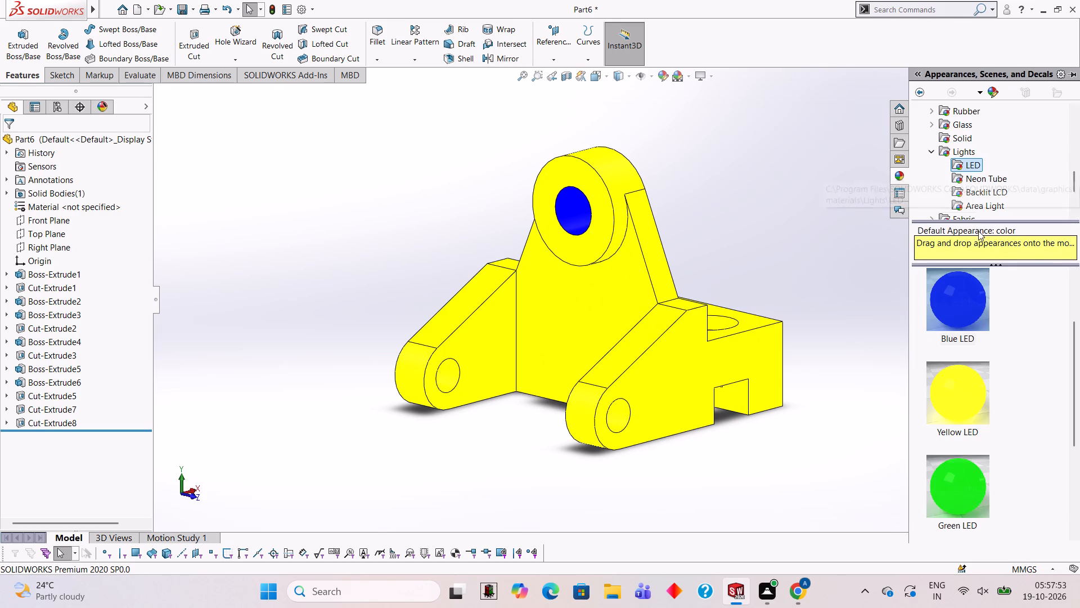
left_click_drag(970, 466, 638, 327)
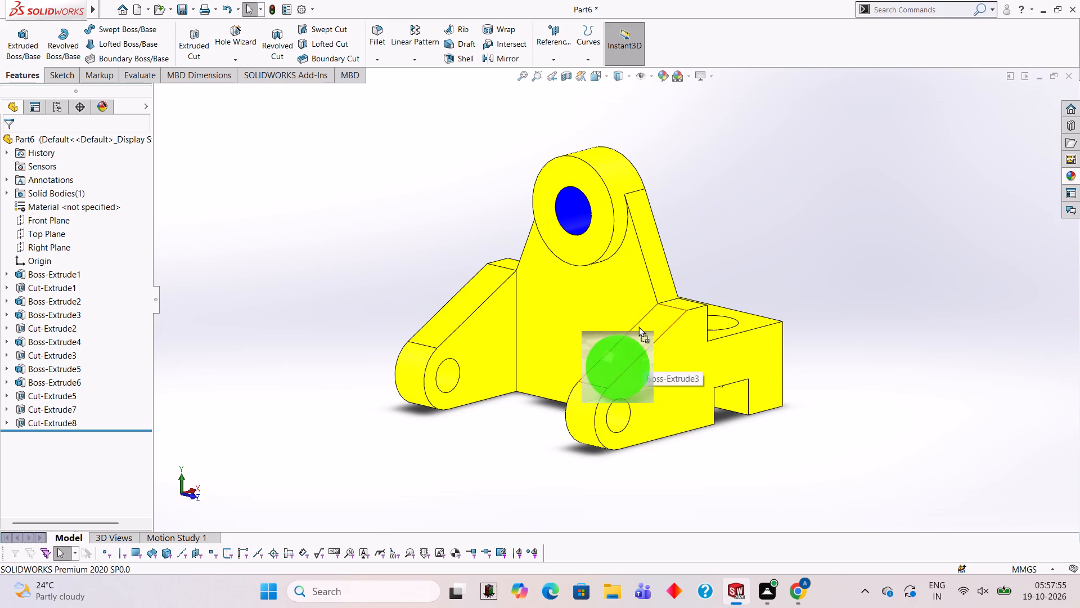
left_click_drag(638, 327, 617, 146)
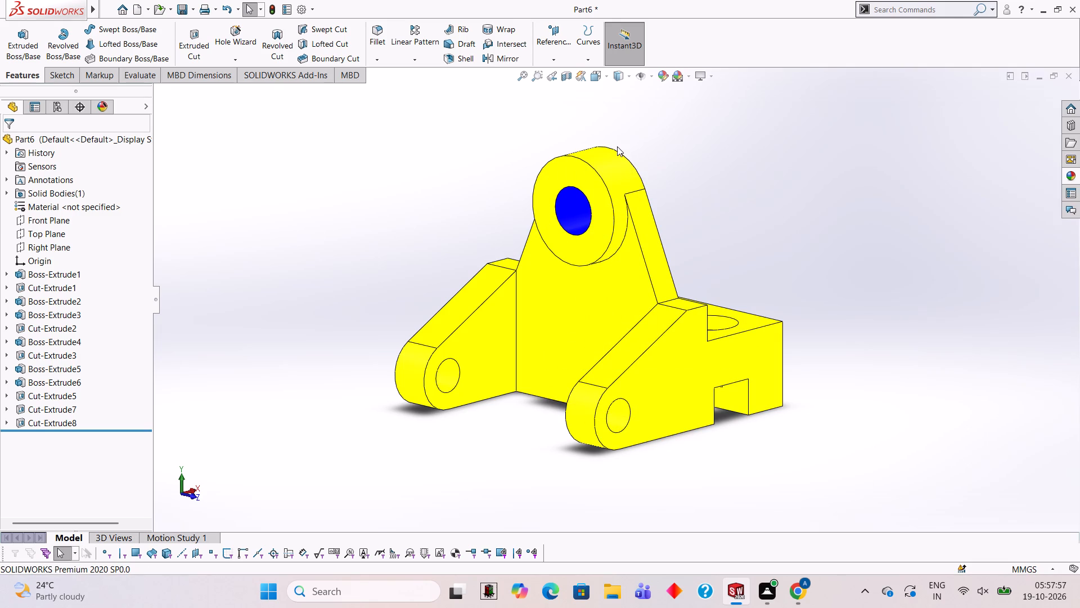
scroll(617, 166, "down", 5)
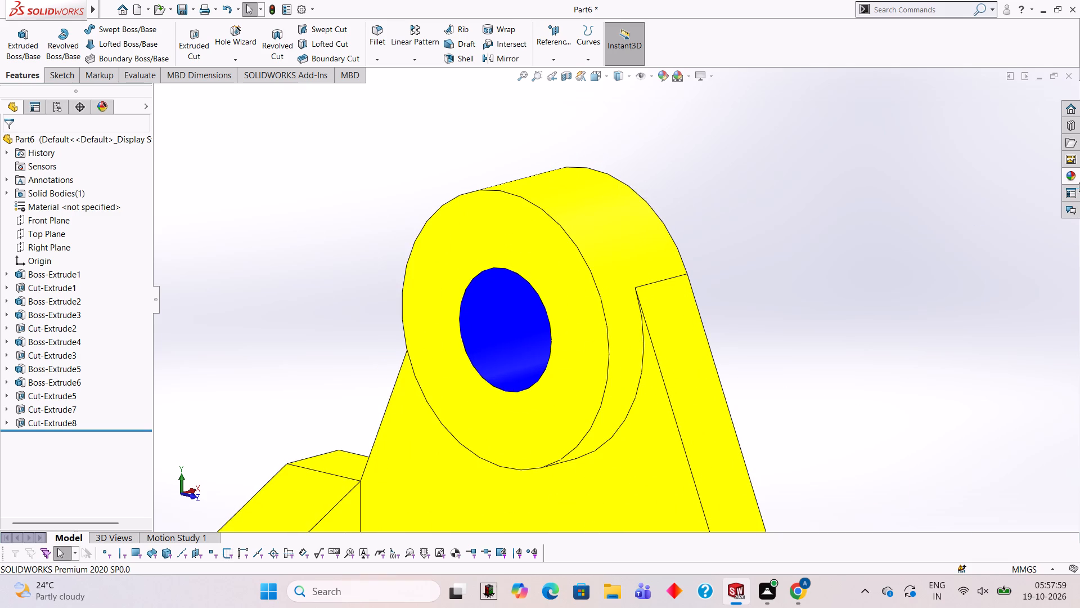
left_click(1067, 176)
left_click_drag(970, 468, 645, 232)
left_click(639, 231)
scroll(663, 299, "up", 9)
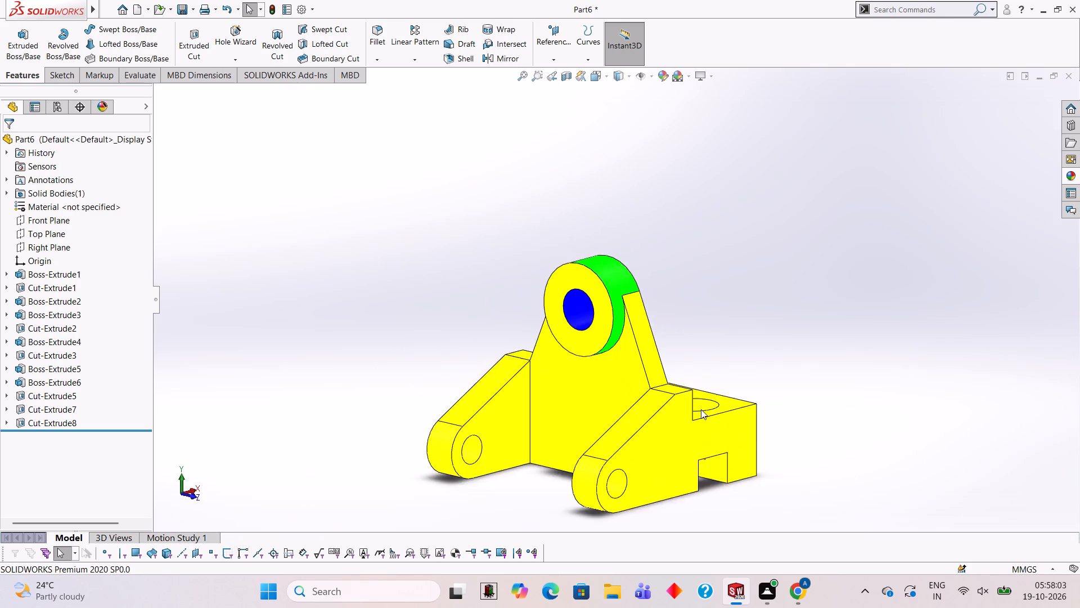
scroll(701, 409, "up", 1)
scroll(701, 409, "down", 2)
scroll(553, 377, "up", 2)
scroll(532, 348, "down", 2)
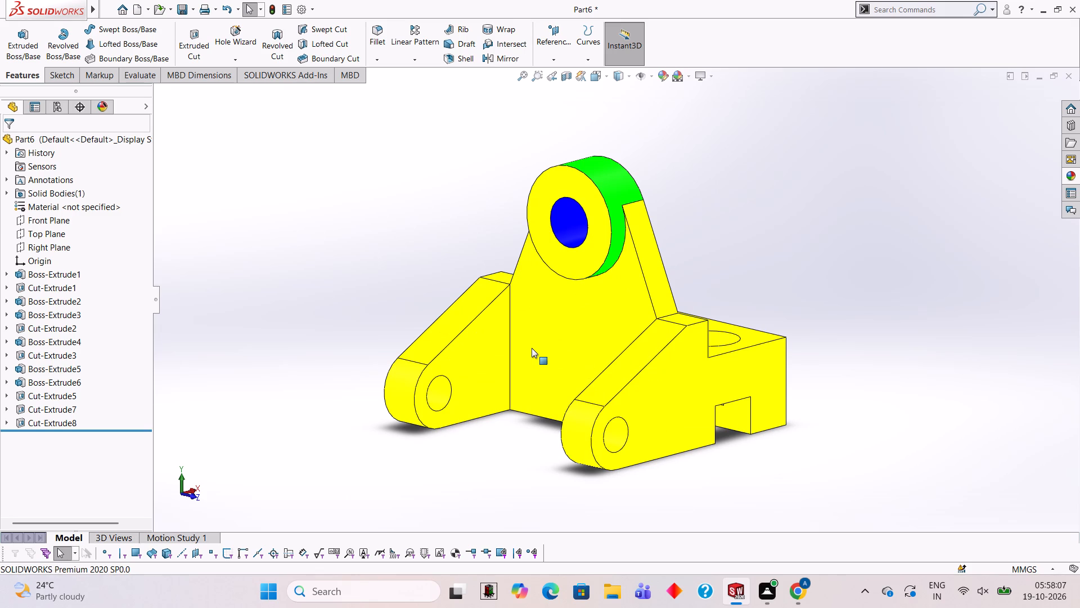
Save the part in Documents as BRACKET WITH SIDE HOLES, in SOLIDWORKS Part format.
key("ctrl+s")
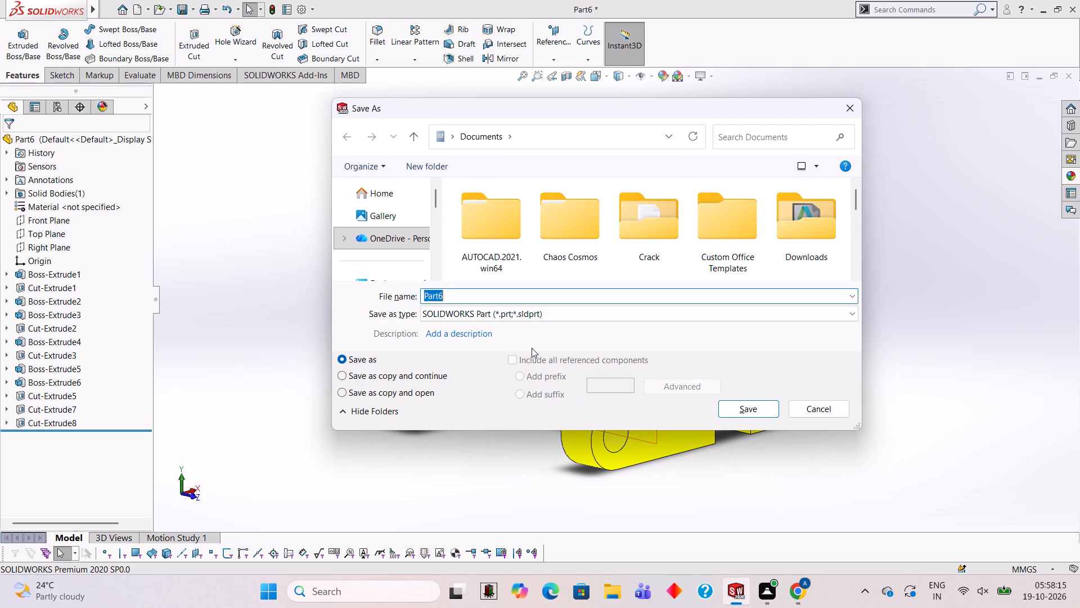
type("BRAC")
type("KET")
key("space")
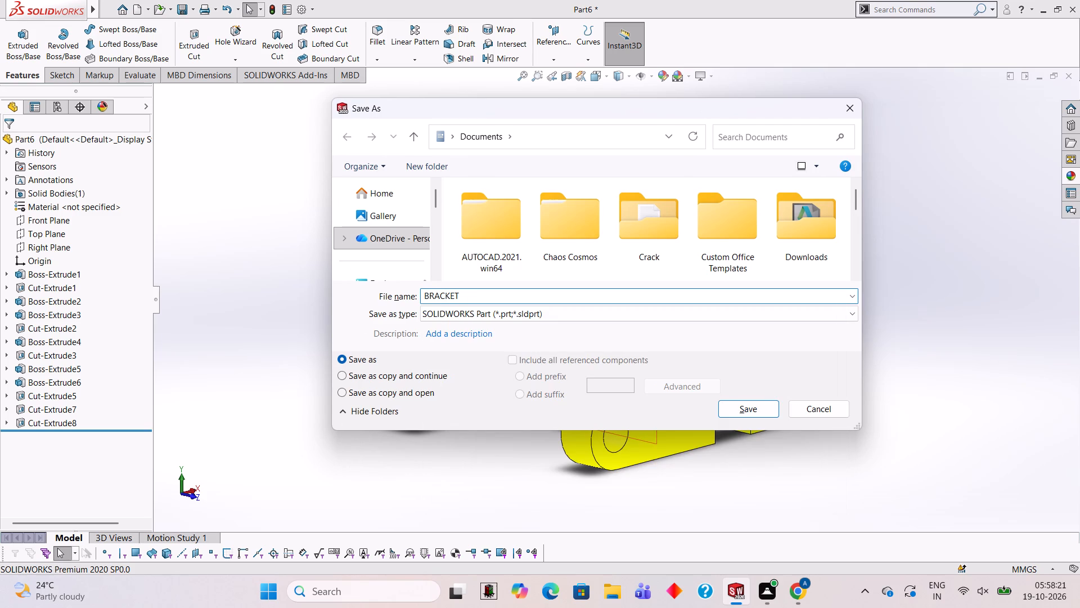
type("WITH")
key("space")
type("SI")
type("DE HOLES")
key("space")
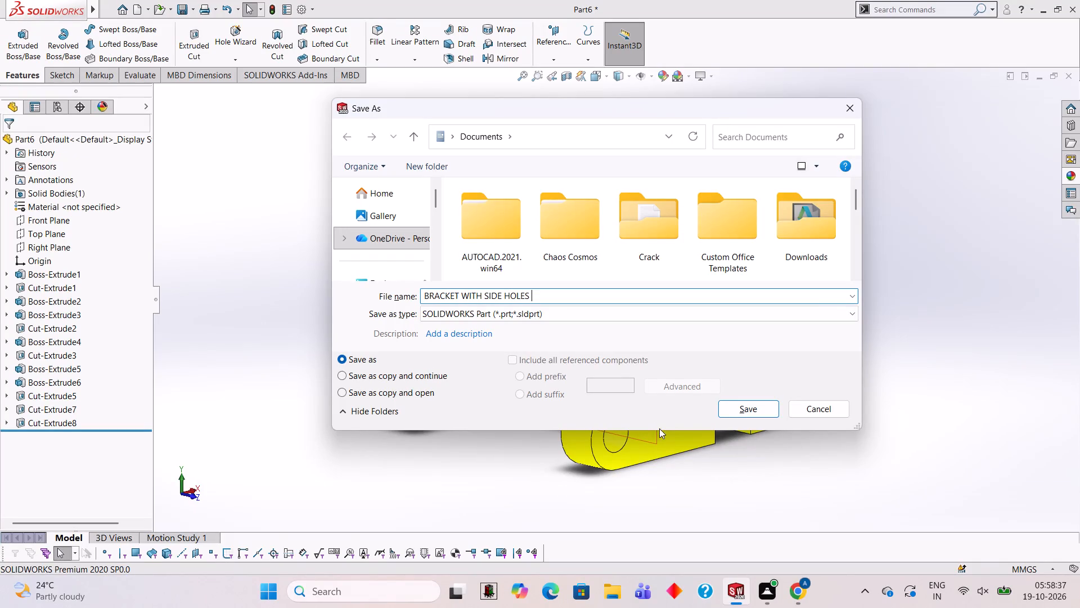
left_click(738, 414)
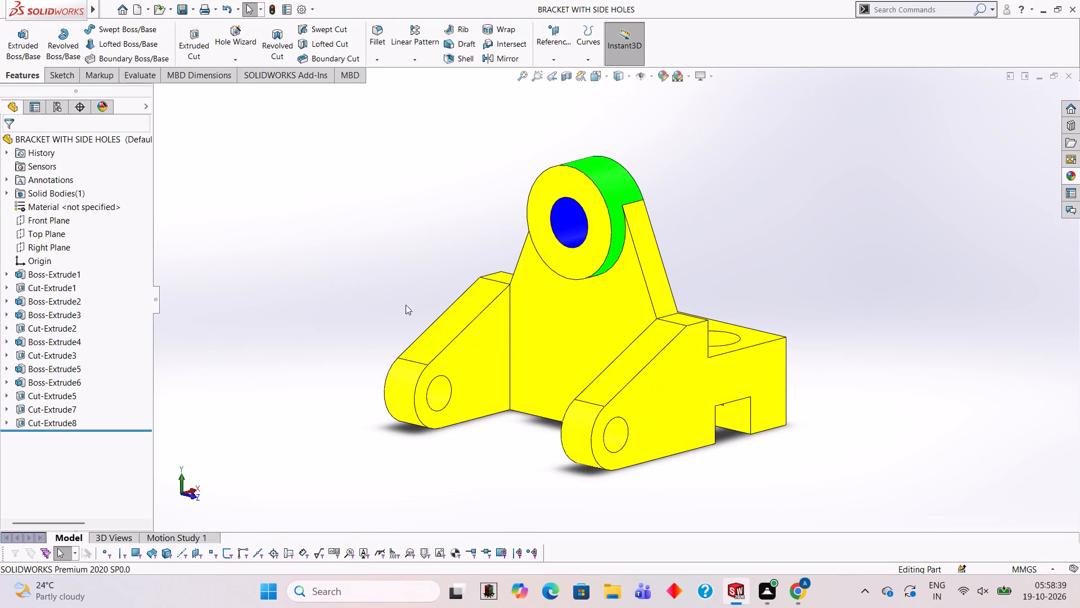
Save a PDF copy of the bracket in Documents under the name BRACKET WITH SIDE HOLES.
left_click(195, 8)
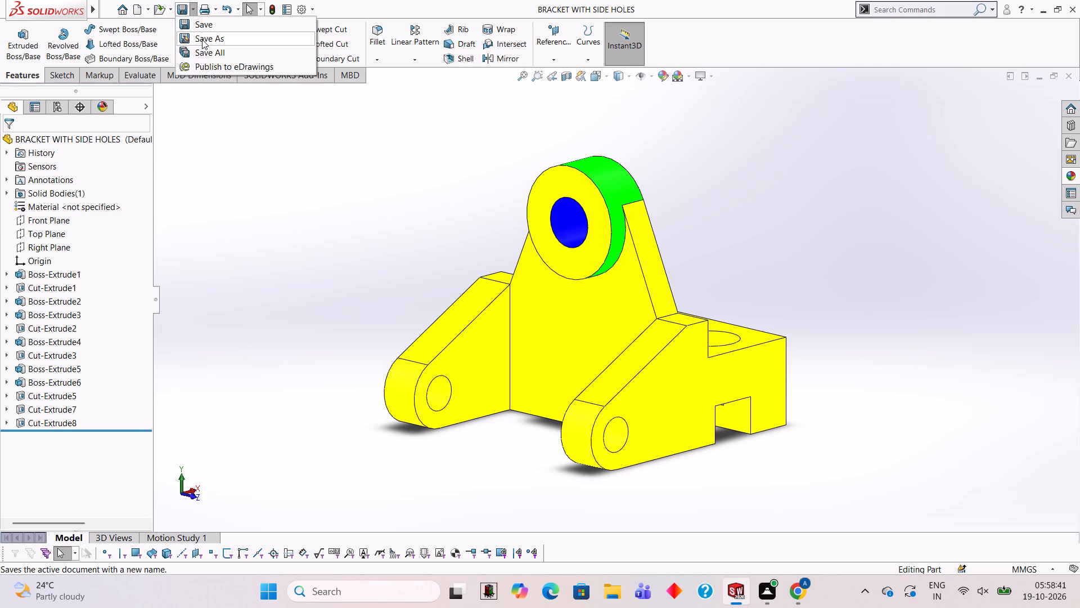
left_click(202, 39)
left_click(575, 317)
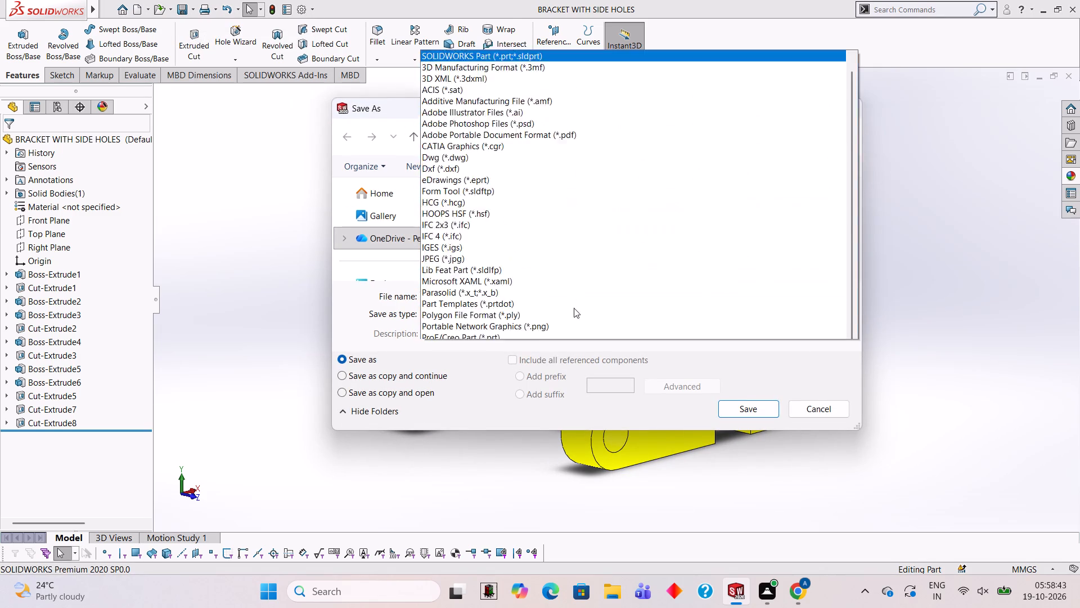
left_click(547, 88)
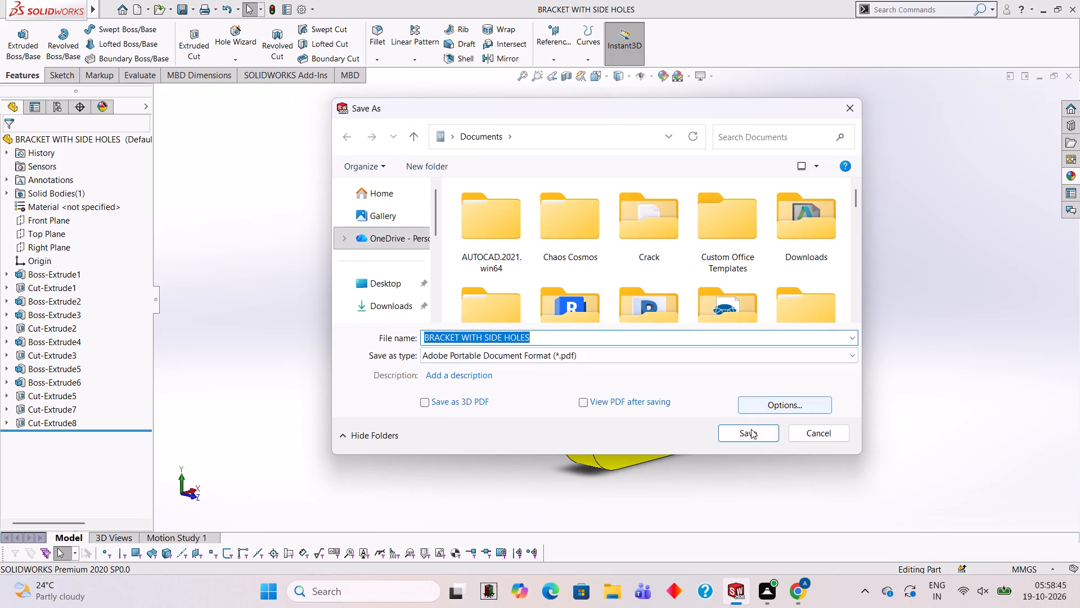
left_click(751, 433)
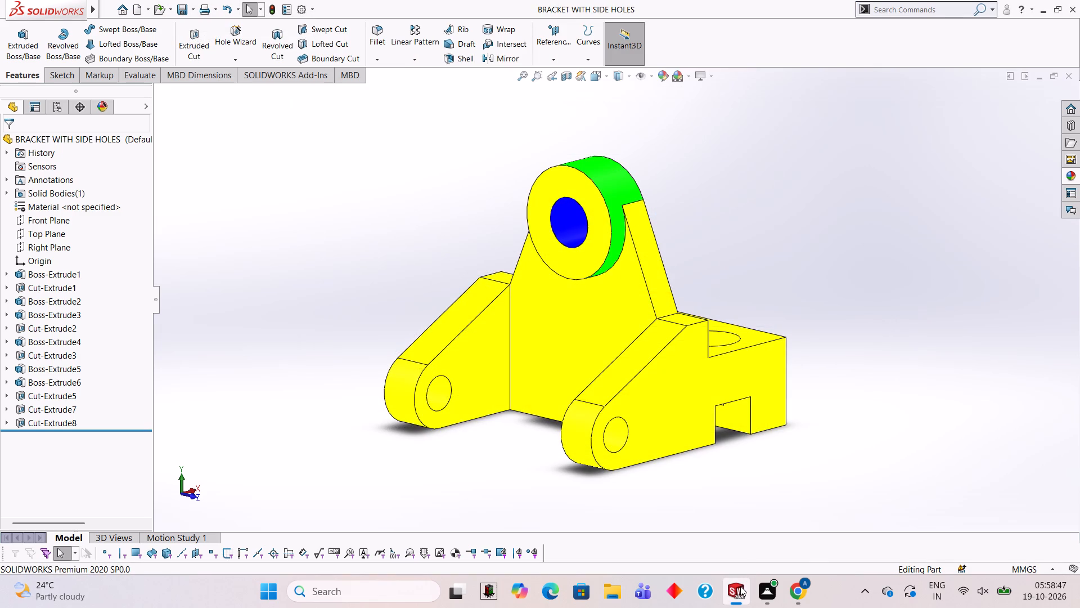